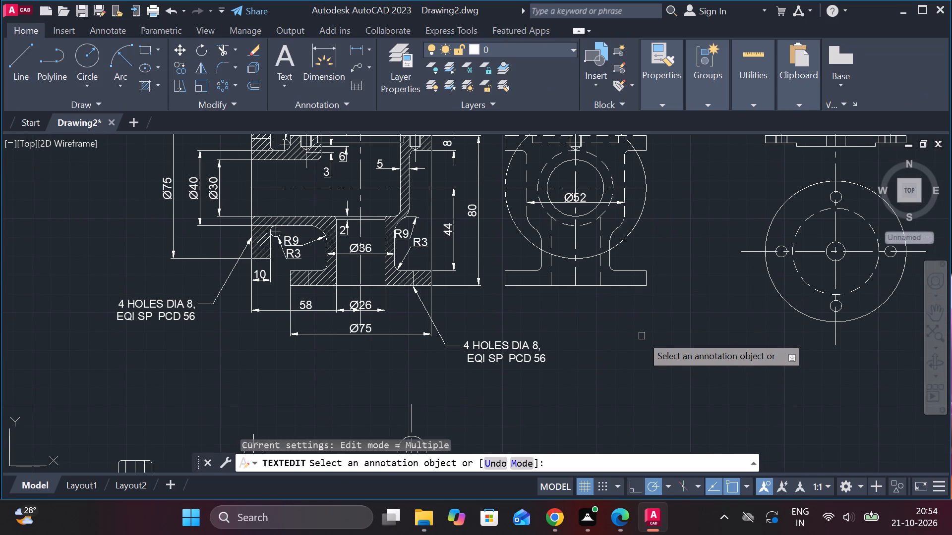
Add the multiline text "1.VALVE BODY(CAST IRON) 1 NO." below the Ø75 dimension of the sectioned valve body view.
scroll(642, 336, "down", 1)
middle_click(627, 339)
scroll(627, 340, "up", 1)
middle_click_drag(627, 341, 692, 265)
key("Escape")
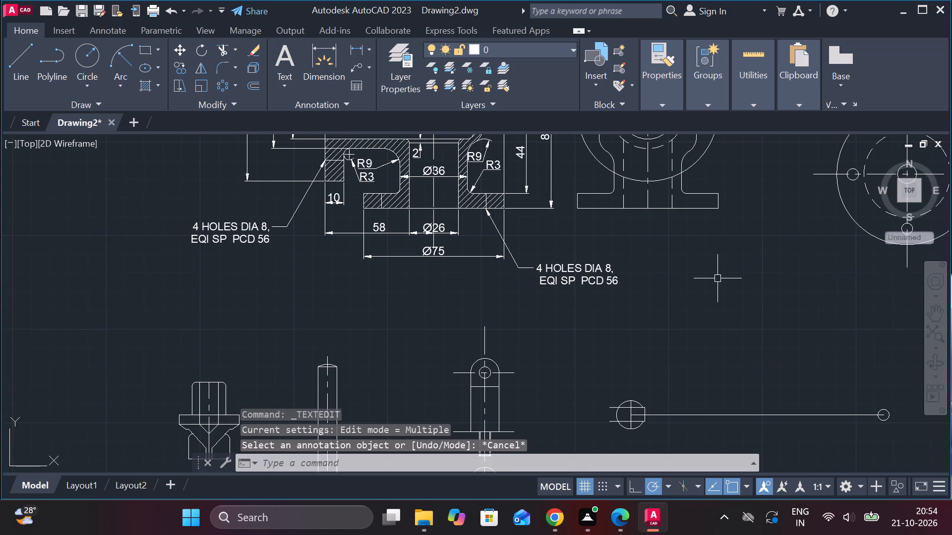
scroll(717, 285, "down", 2)
scroll(697, 283, "up", 2)
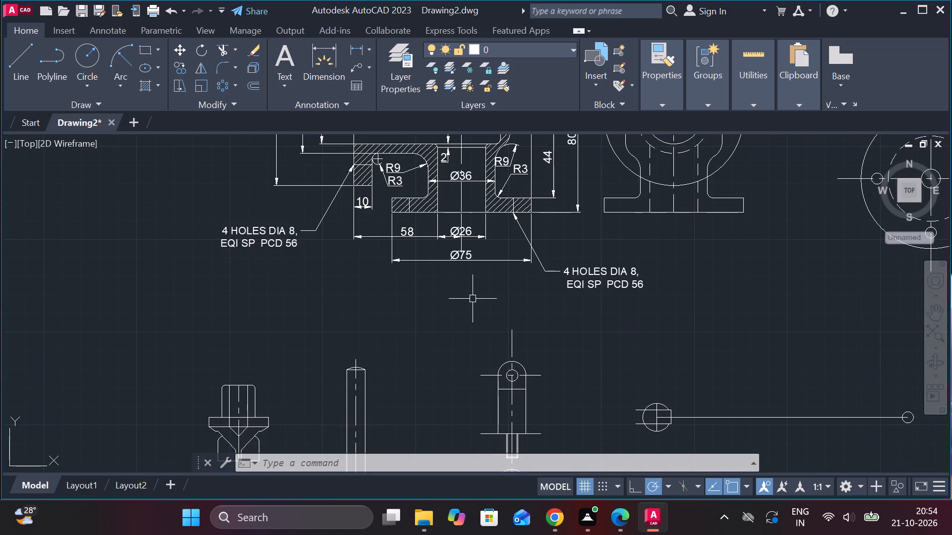
type("MT")
key("Return")
scroll(478, 301, "up", 2)
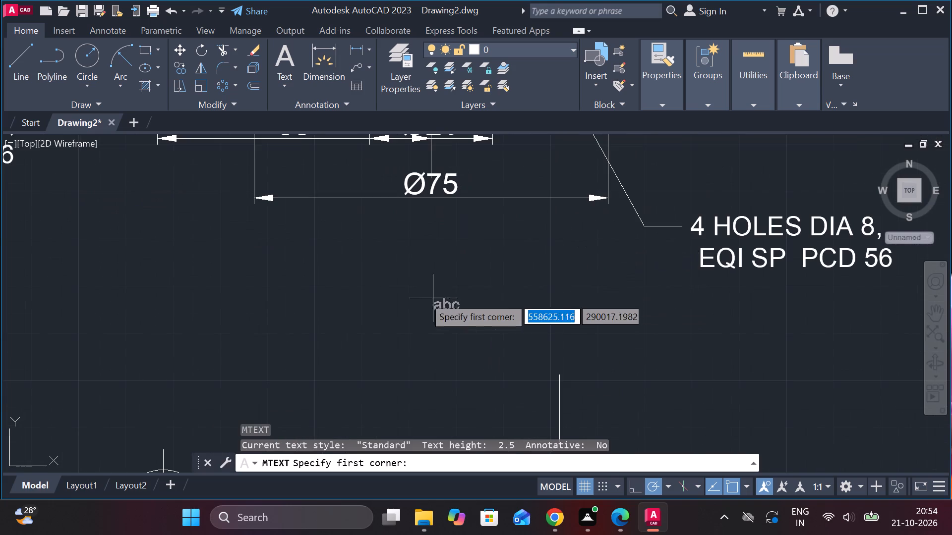
left_click(339, 254)
left_click(640, 313)
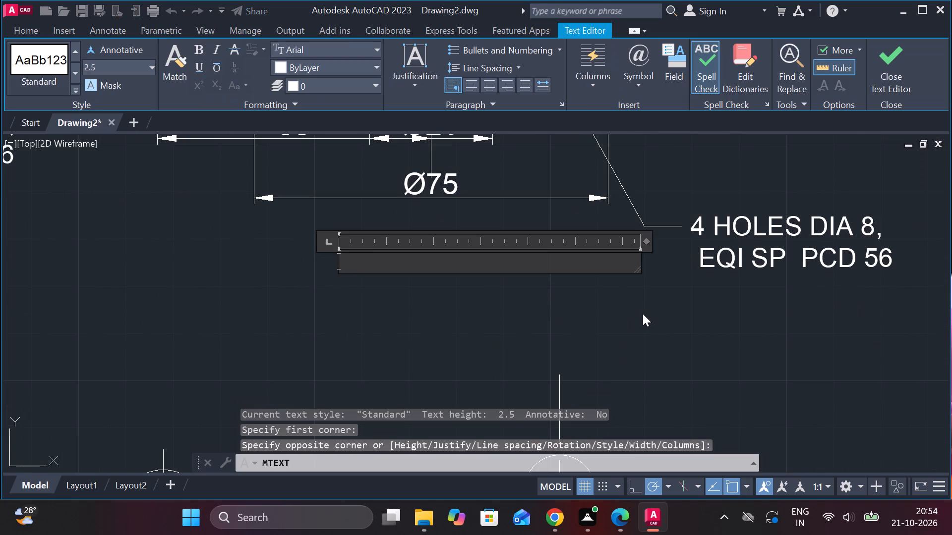
type("1.VALVE")
key("space")
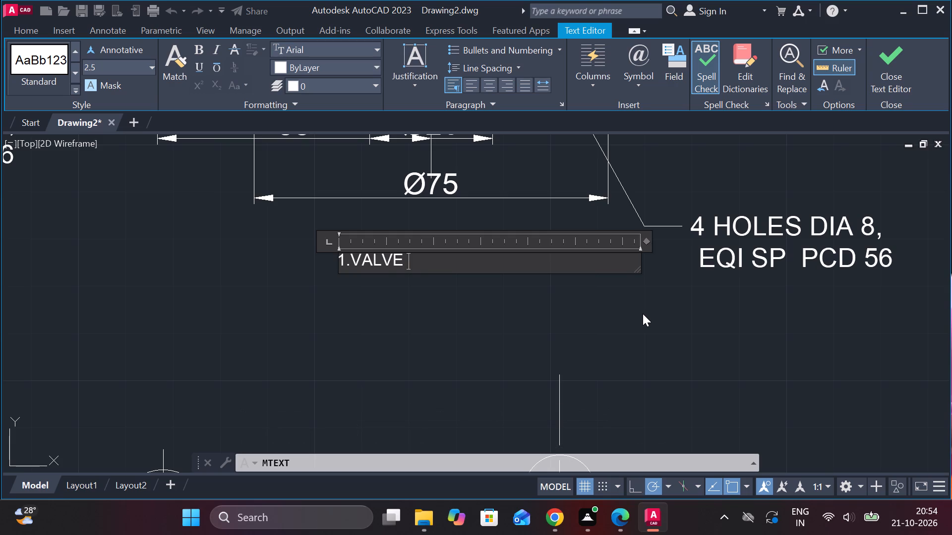
type("BODY")
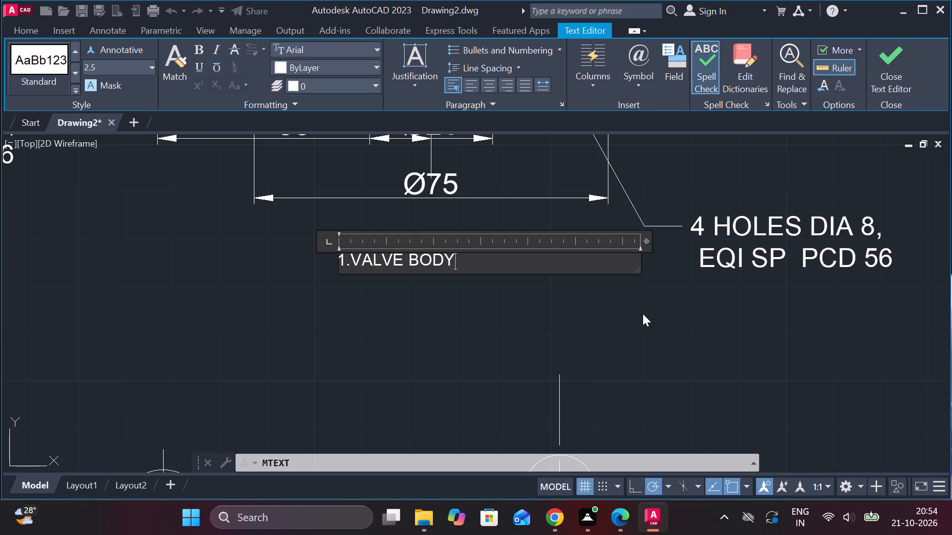
key("shift+parenleft")
type("CAST")
key("space")
type("IRON")
key("shift+parenright")
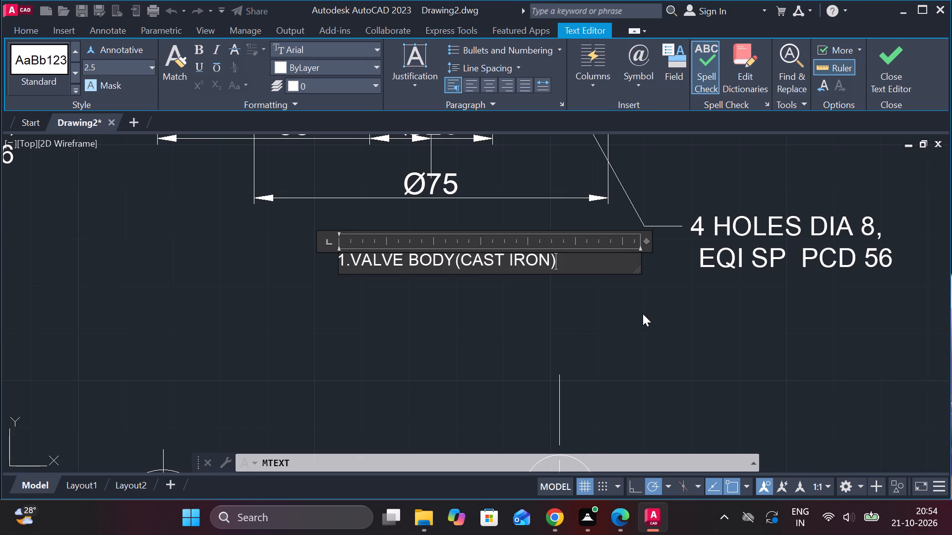
key("space")
type("1 NO.")
left_click(879, 84)
Set the valve body label's text height to 8 and centre its paragraph alignment.
scroll(540, 273, "down", 3)
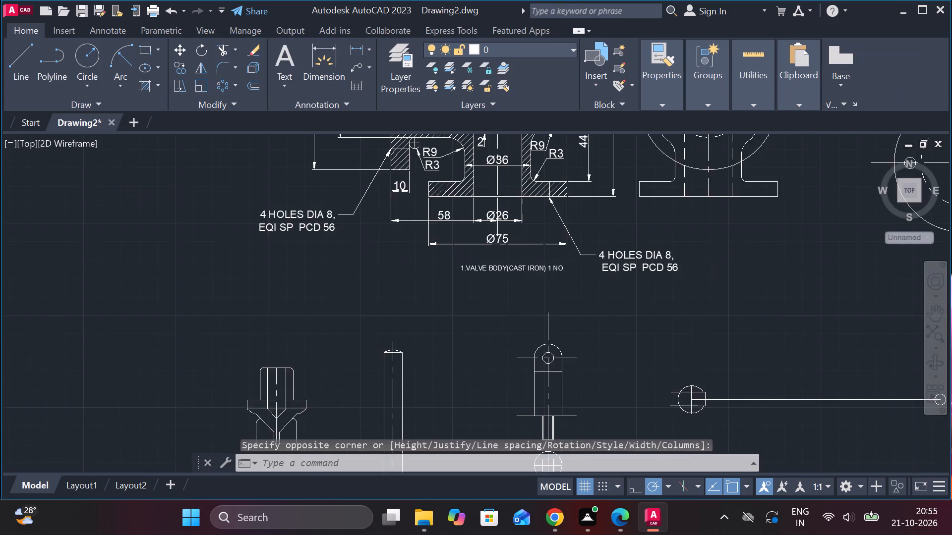
left_click(533, 263)
key("Escape")
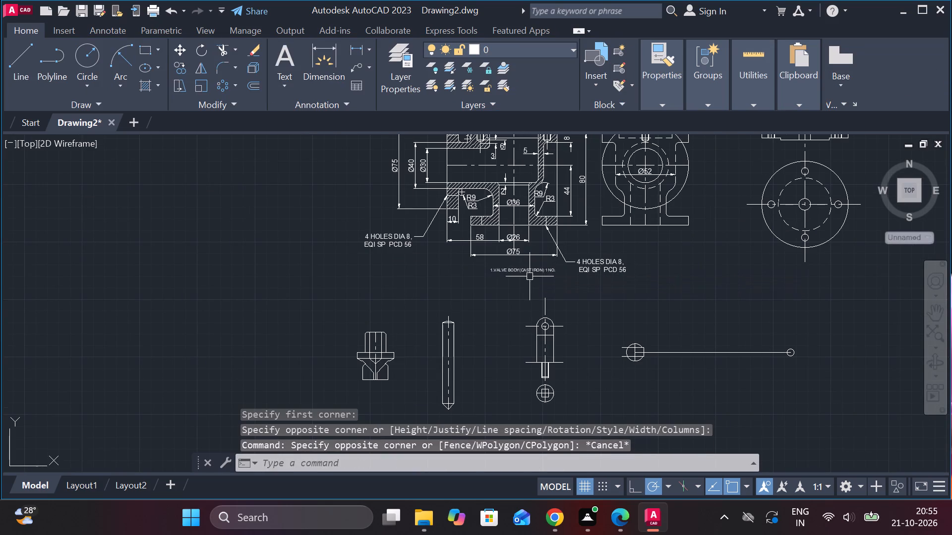
left_click(522, 264)
left_click(525, 267)
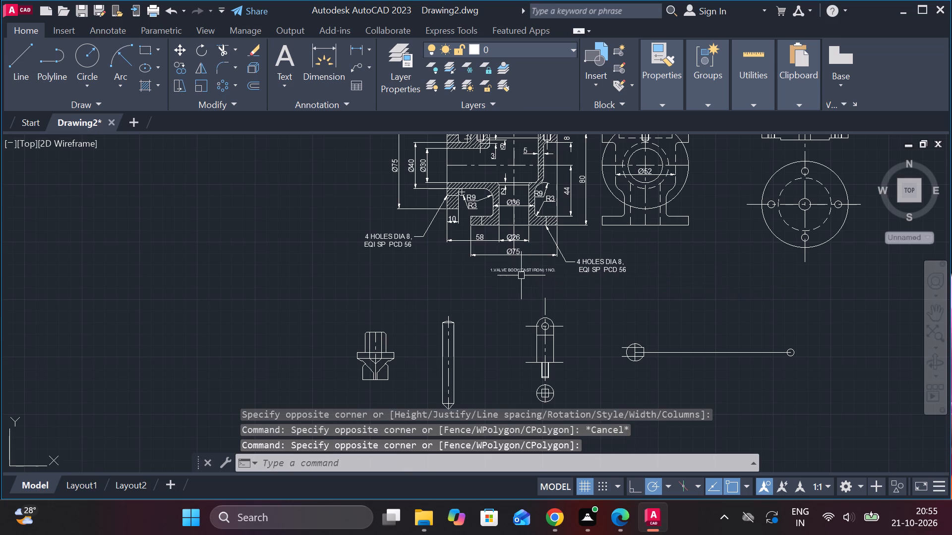
double_click(519, 272)
scroll(519, 272, "up", 3)
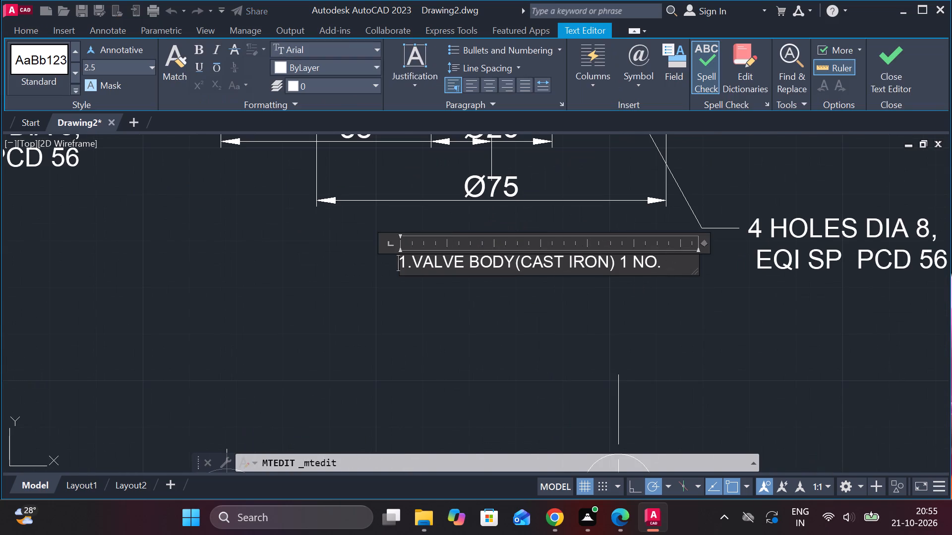
left_click_drag(668, 262, 383, 246)
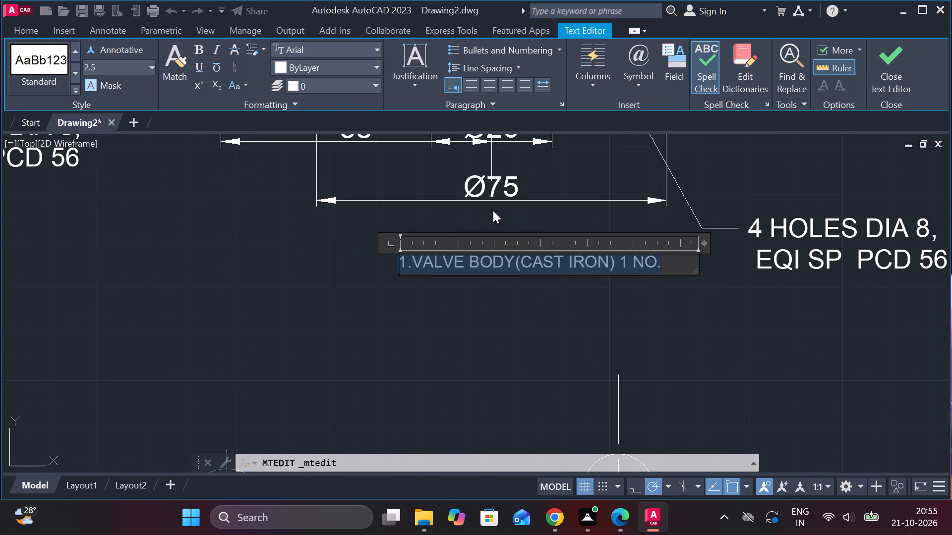
left_click(128, 68)
key("8")
key("Return")
left_click(487, 92)
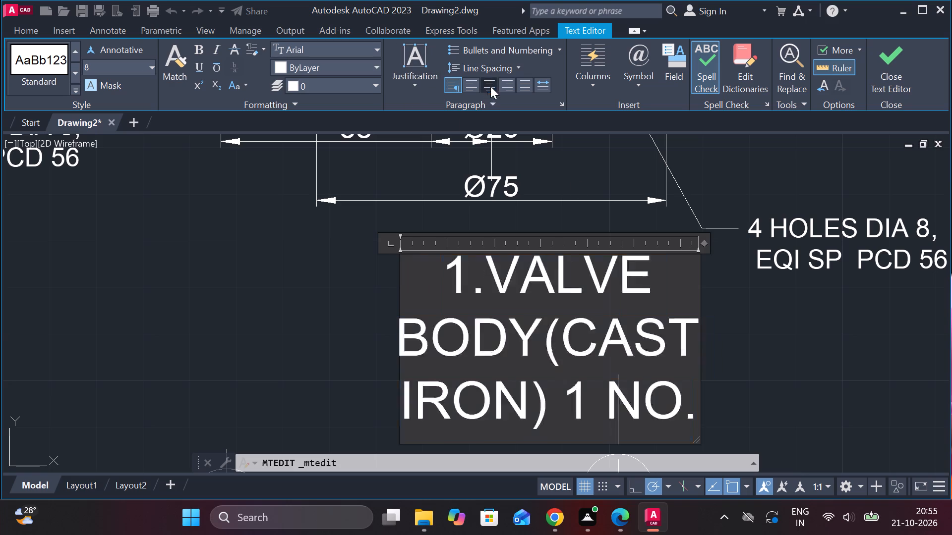
left_click(876, 65)
Widen the valve body label's text frame so "1.VALVE BODY(CAST IRON)" fits on one line with "1 NO." beneath.
scroll(693, 352, "down", 2)
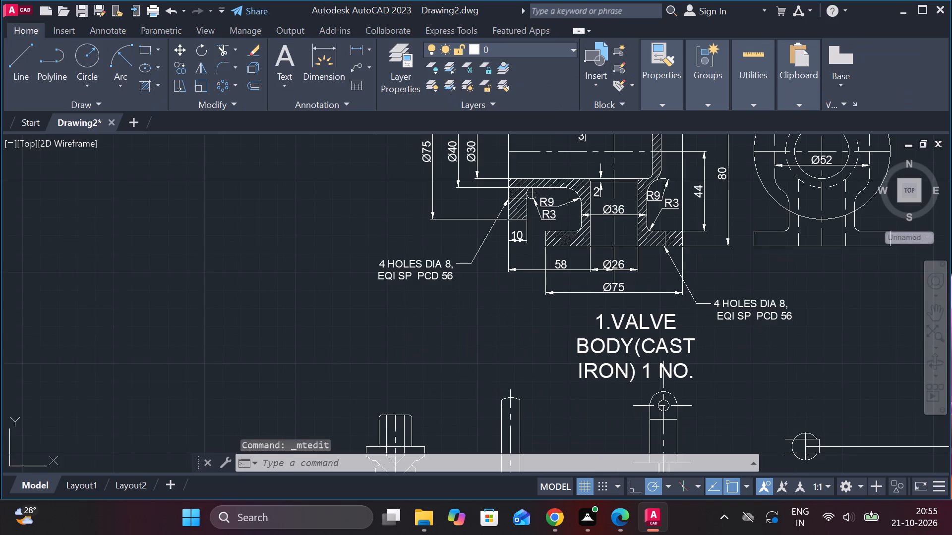
middle_click_drag(693, 352, 648, 278)
double_click(590, 274)
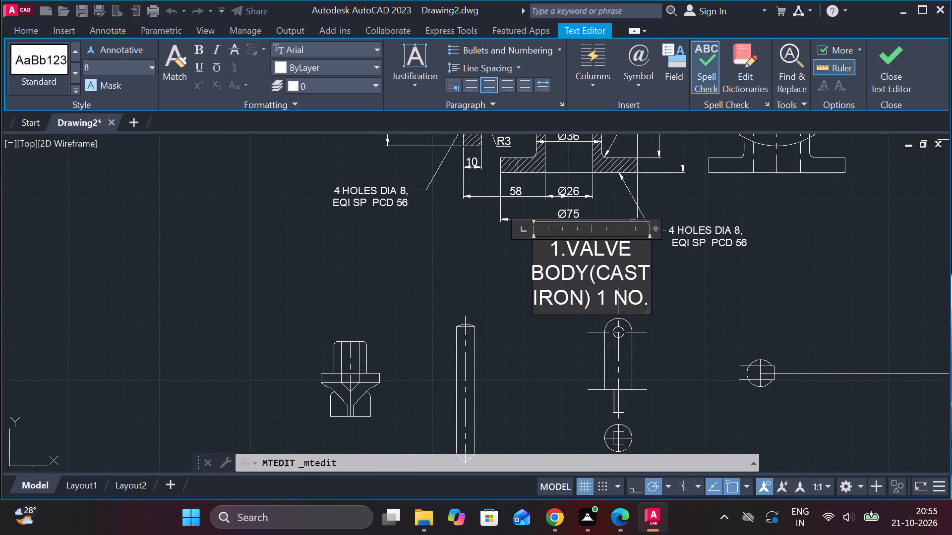
left_click_drag(651, 271, 795, 270)
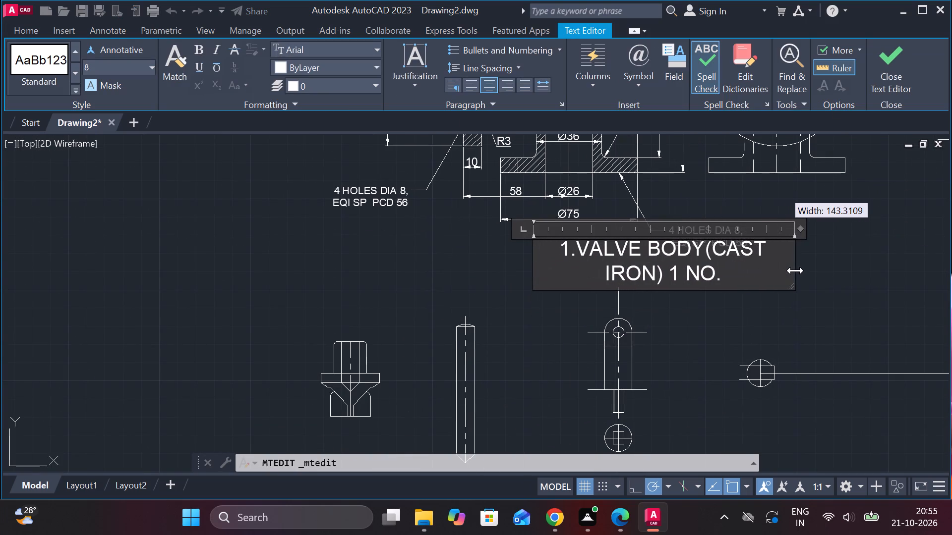
left_click_drag(795, 270, 809, 272)
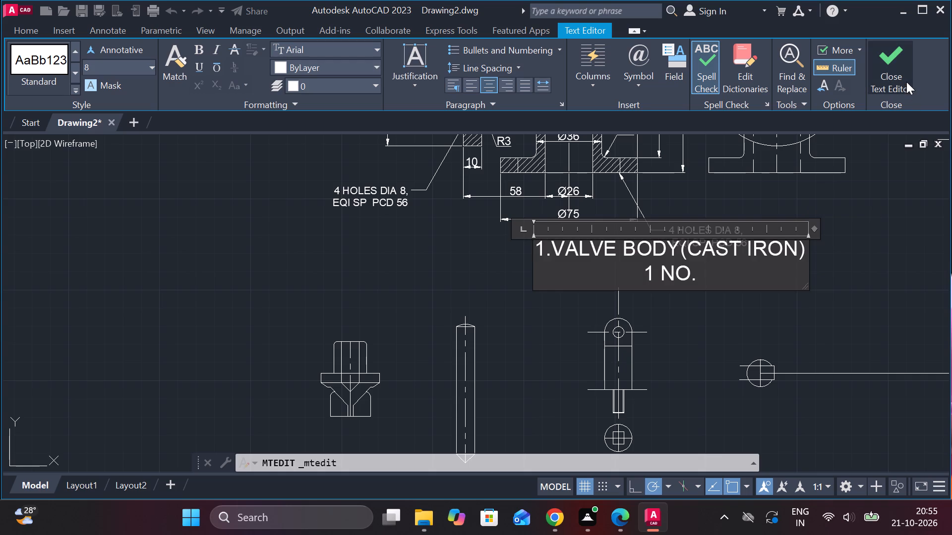
left_click(906, 82)
Reposition the valve body label beneath the Ø75 dimension, clear of the neighbouring hole note.
left_click(682, 253)
left_click(532, 242)
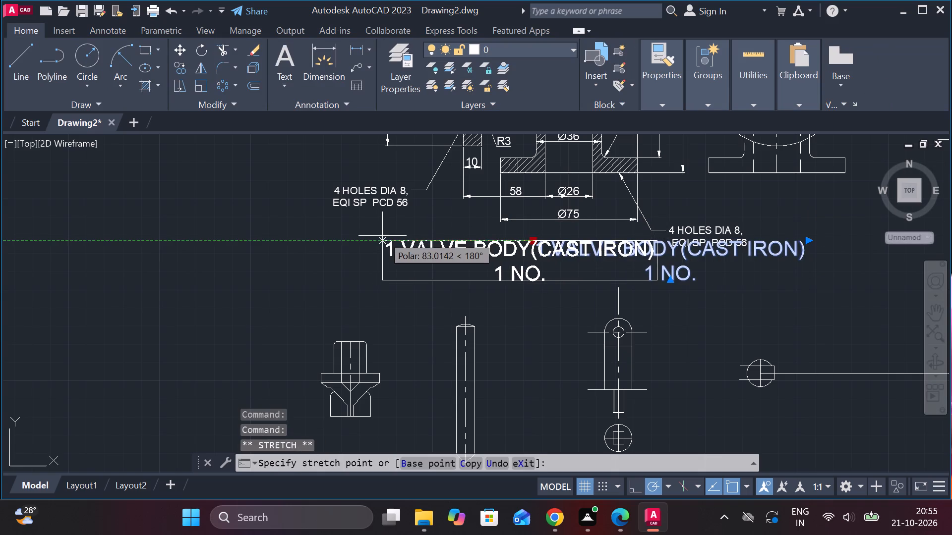
left_click(382, 236)
key("Escape")
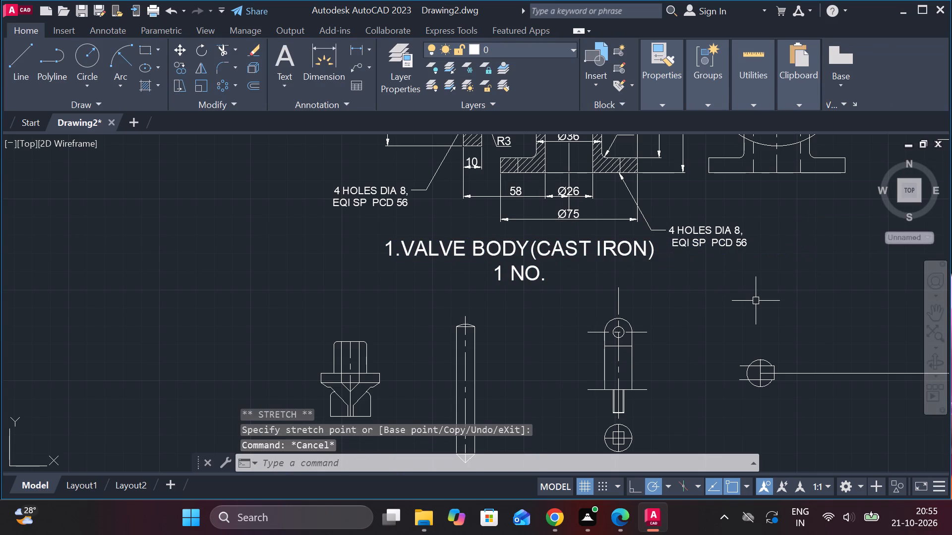
middle_click(752, 285)
left_click(522, 255)
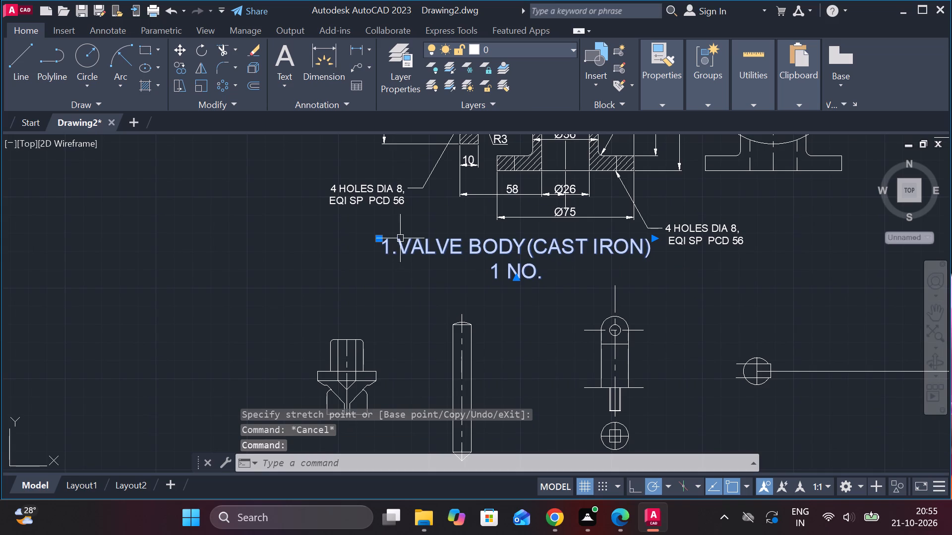
left_click(381, 237)
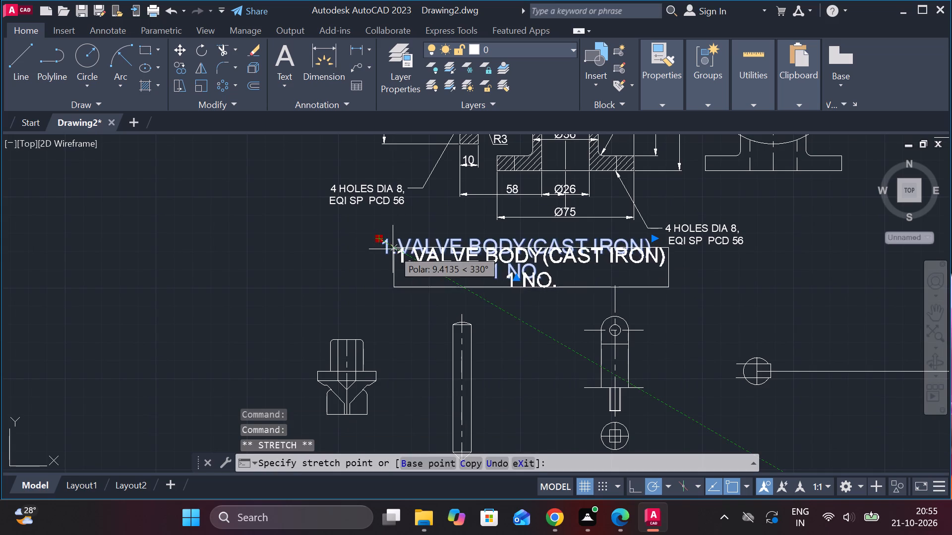
left_click(393, 249)
key("Escape")
Move the small valve view with the flanged collar into the empty area left of the valve body label.
scroll(679, 297, "down", 1)
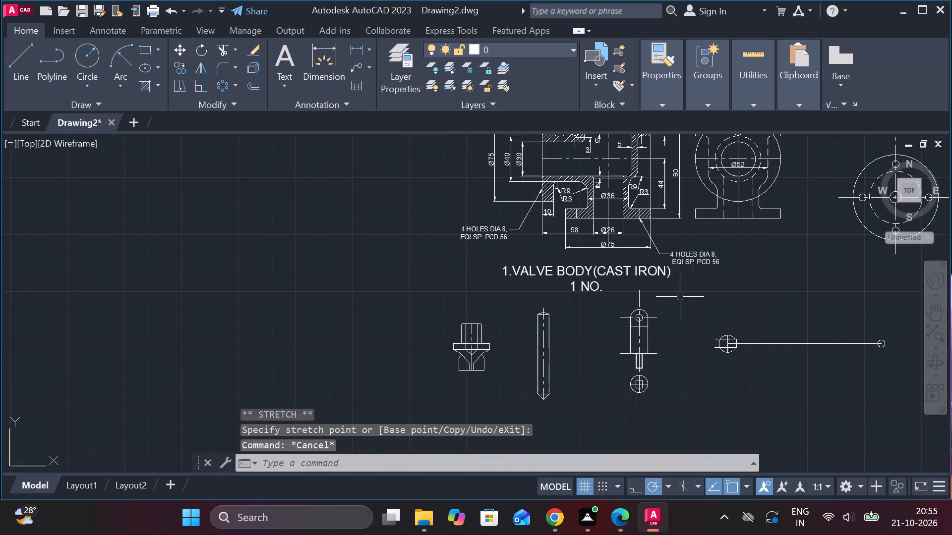
middle_click_drag(680, 297, 546, 227)
scroll(595, 241, "down", 2)
scroll(624, 258, "up", 2)
middle_click_drag(564, 266, 674, 273)
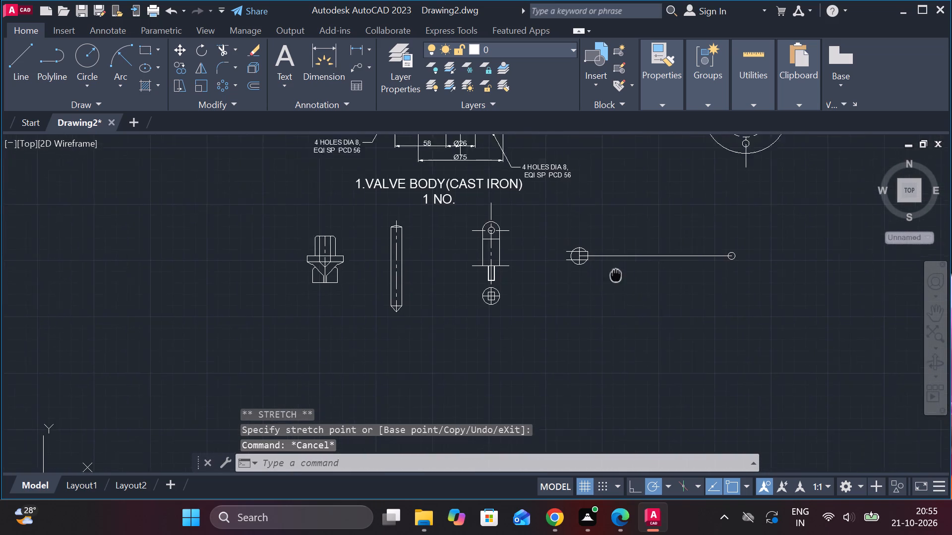
middle_click_drag(674, 273, 757, 271)
left_click(384, 211)
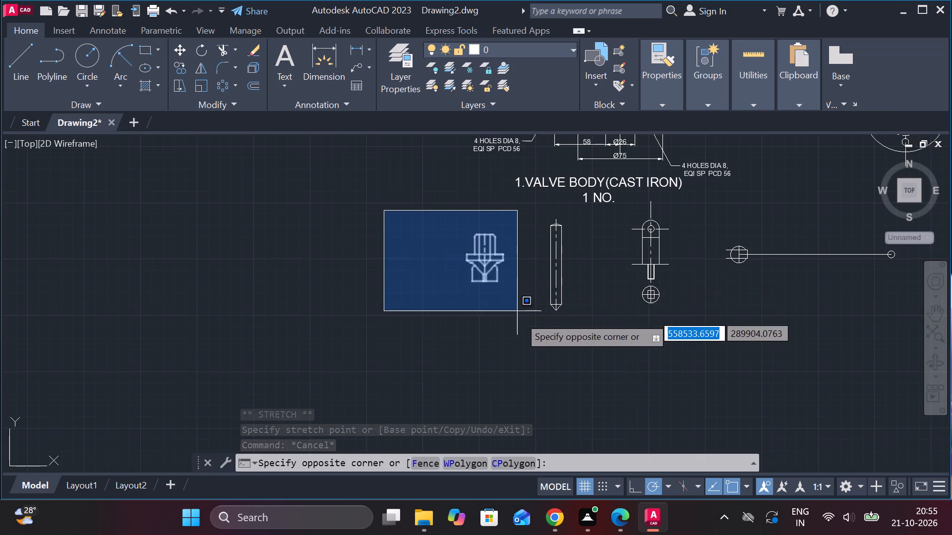
left_click(519, 320)
scroll(519, 265, "up", 2)
key("m")
key("Return")
left_click(525, 324)
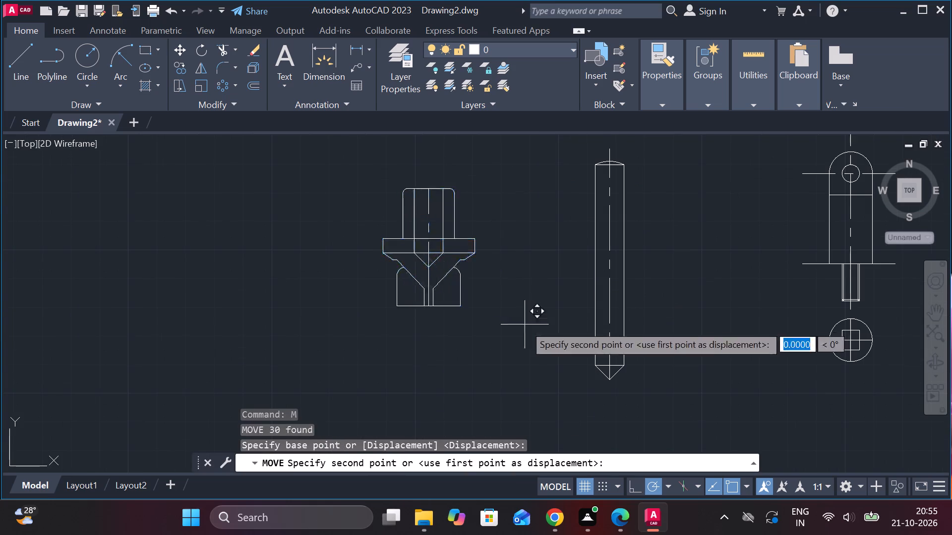
middle_click_drag(376, 286, 730, 425)
left_click(603, 367)
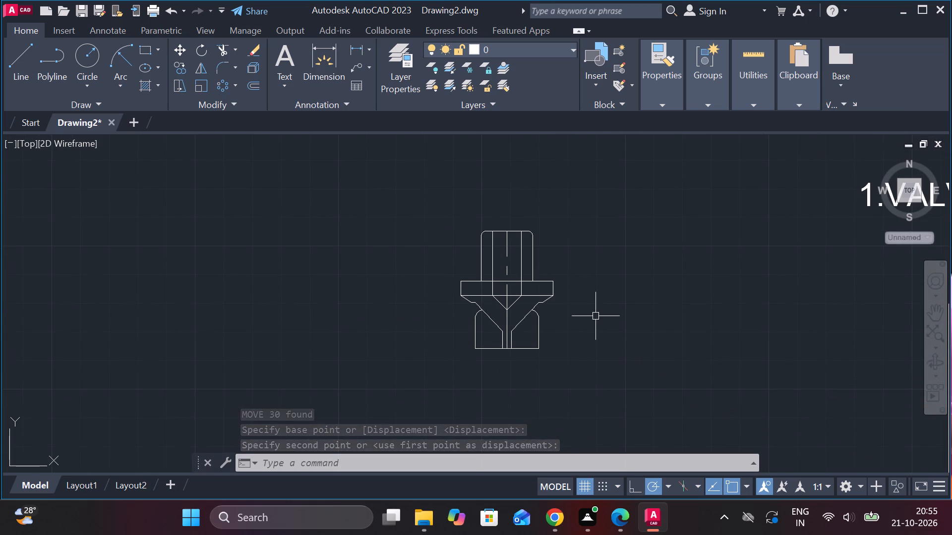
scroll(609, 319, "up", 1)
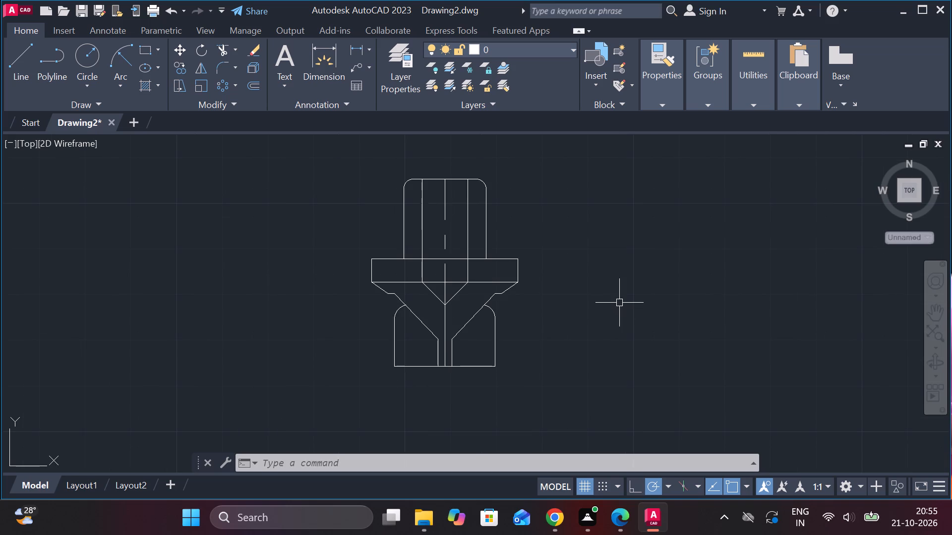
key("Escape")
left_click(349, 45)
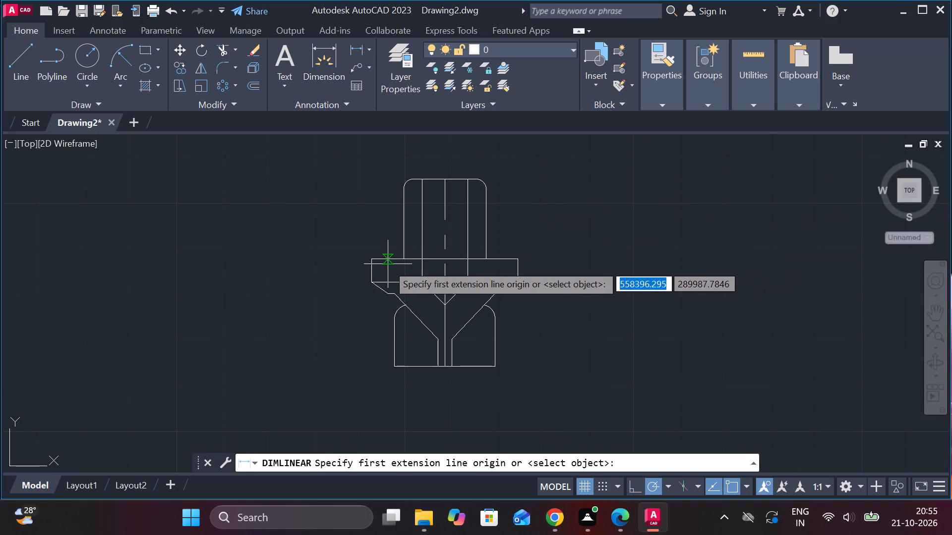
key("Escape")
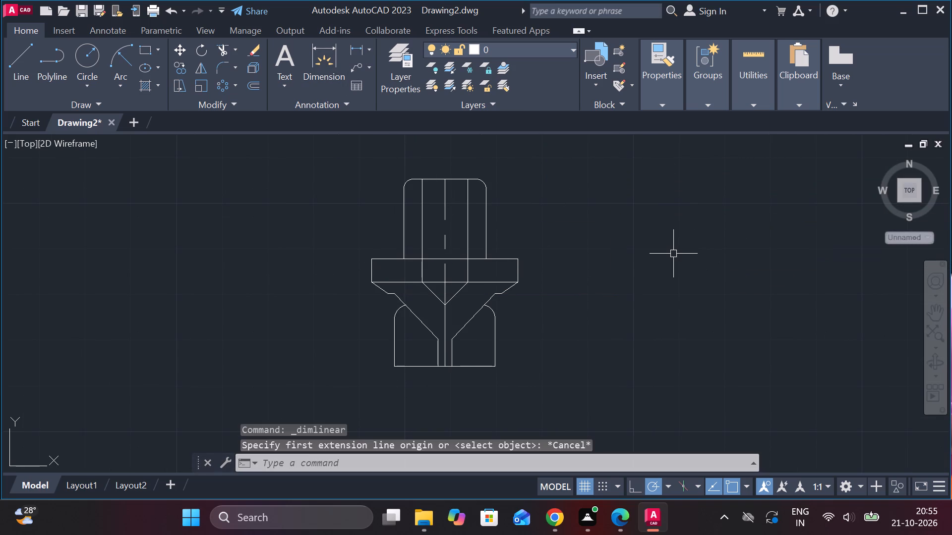
Trim the collar's horizontal lines crossing the valve's interior, keeping only the base line of the bore's conical tip.
type("TR")
key("space")
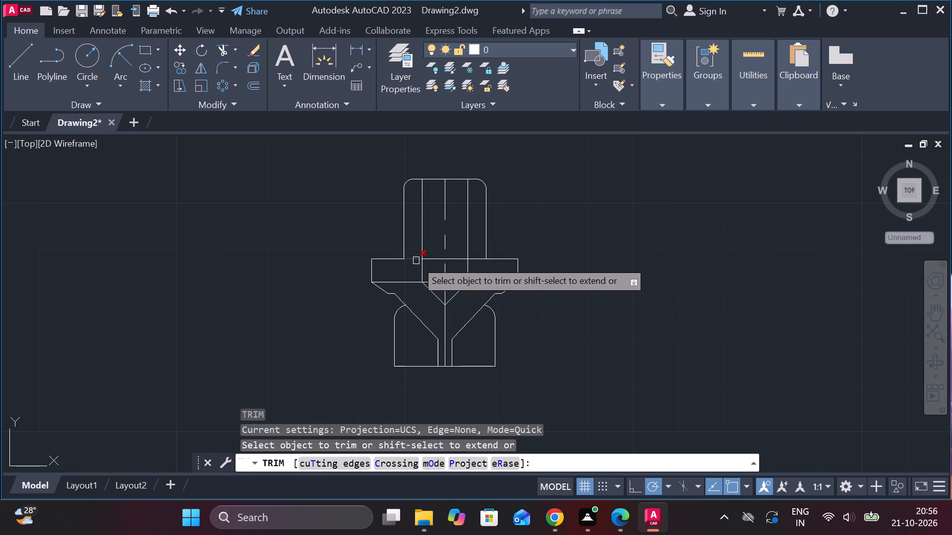
left_click(416, 261)
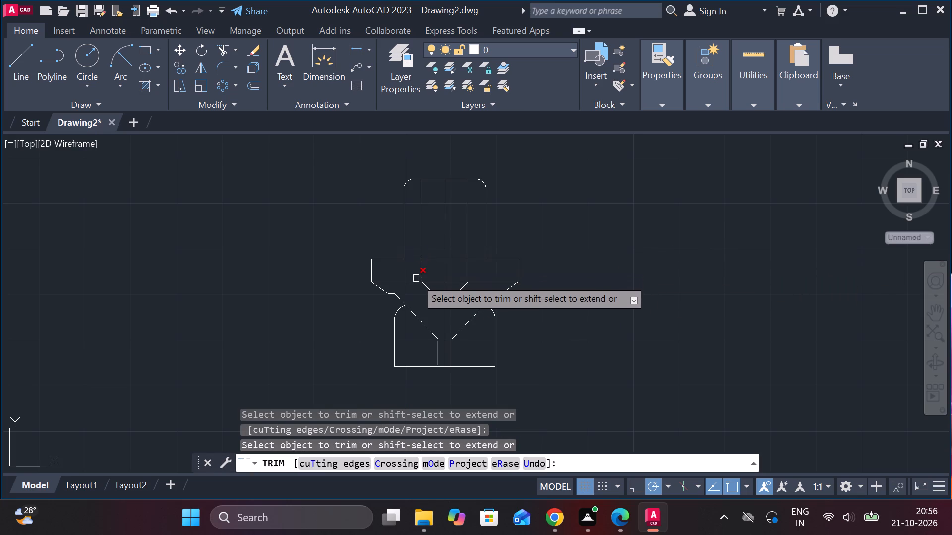
left_click(416, 278)
left_click(474, 261)
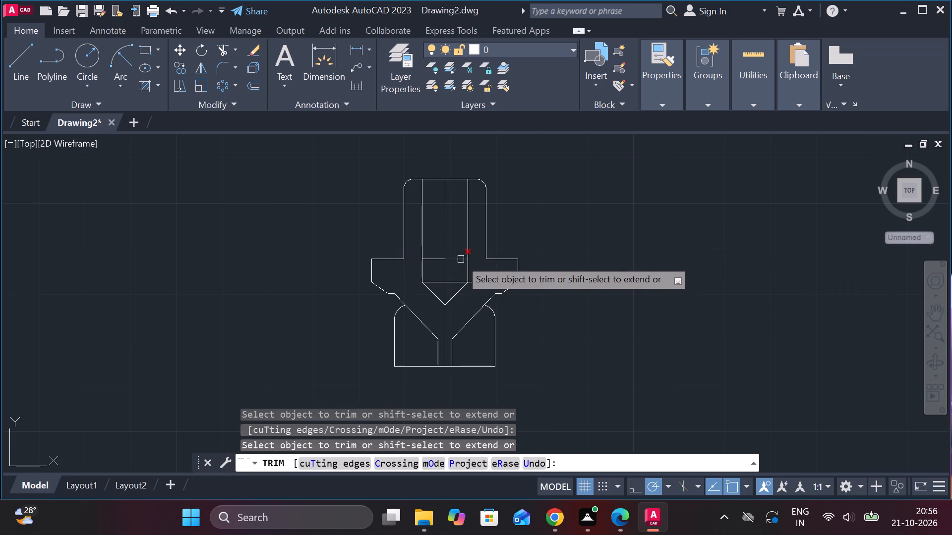
left_click(452, 258)
left_click(442, 257)
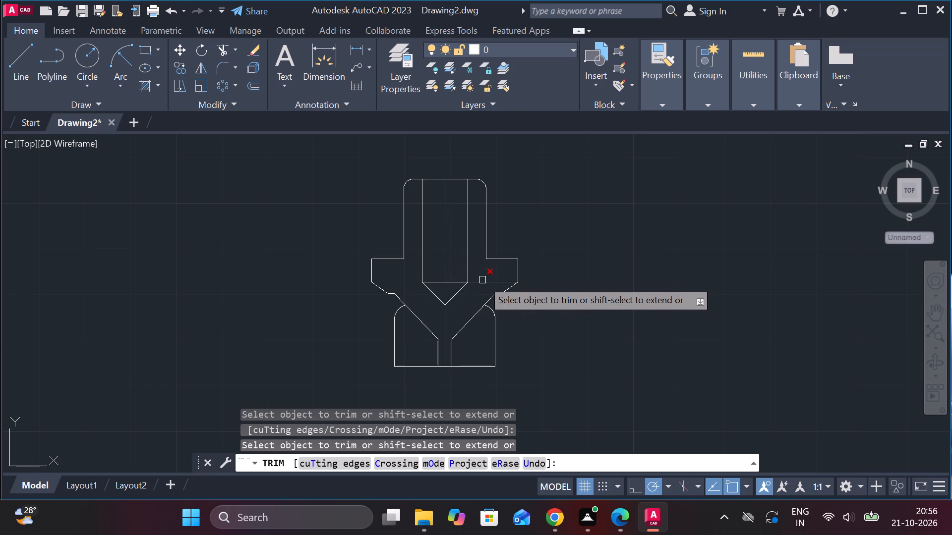
left_click(482, 280)
key("Escape")
Fillet both corners where the valve's upper stem meets the collar, using a radius of 2.
type("F R")
key("space")
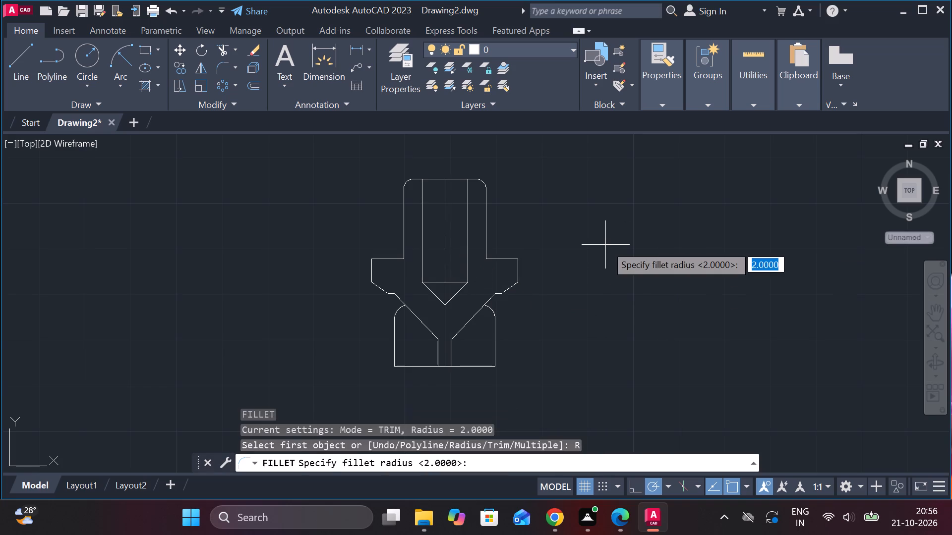
key("space")
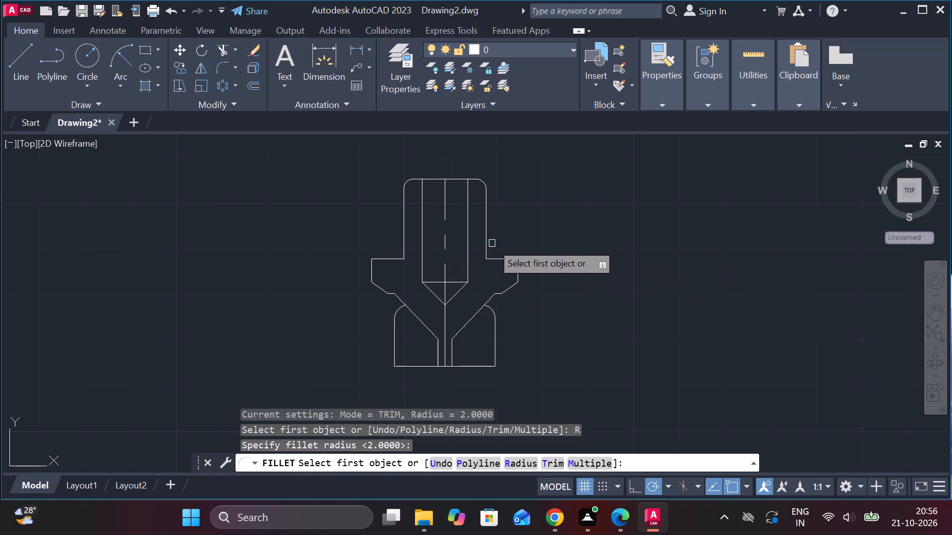
left_click(488, 235)
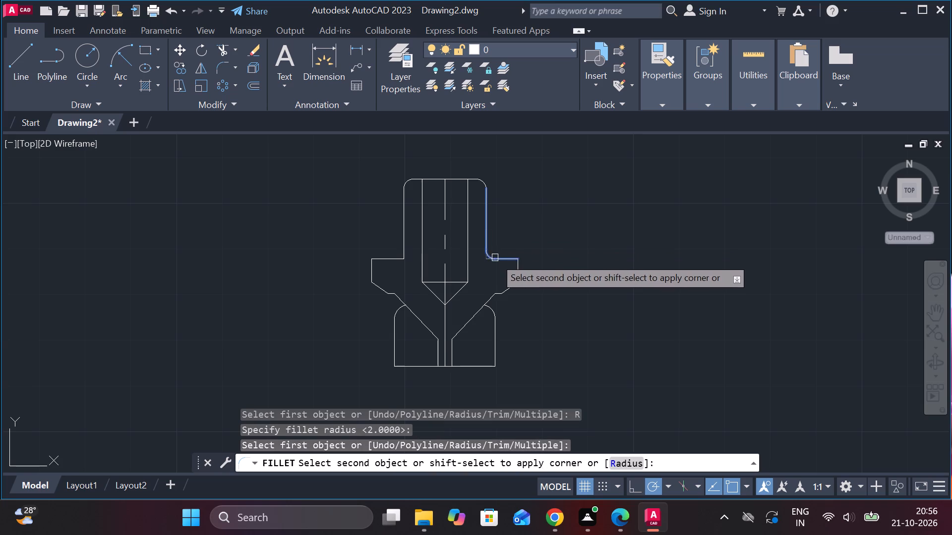
left_click(495, 258)
key("space")
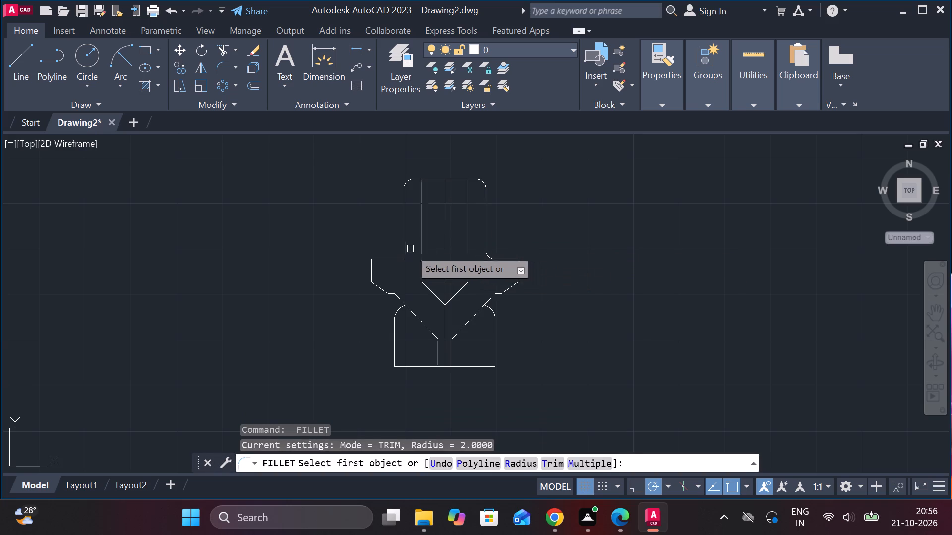
left_click(402, 245)
left_click(393, 263)
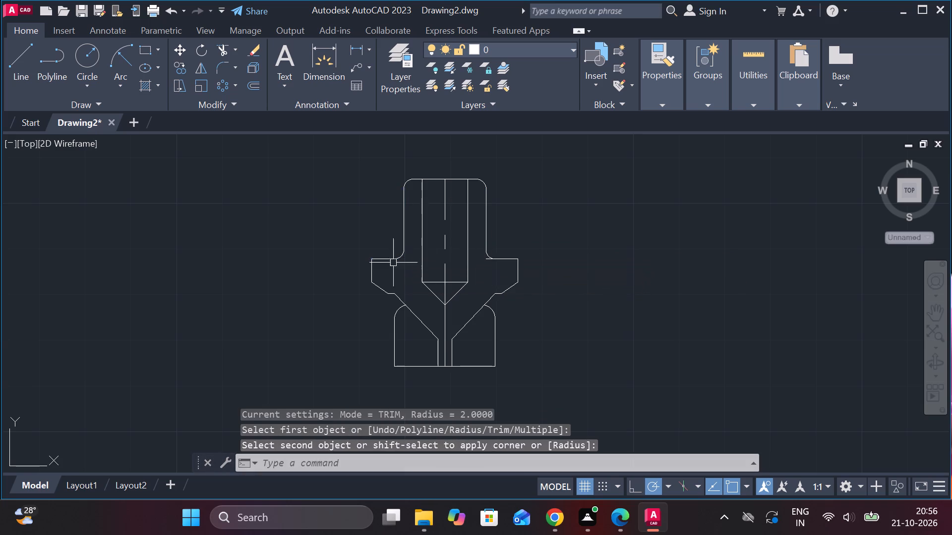
Trim the leftover collar line stub beneath the right-hand stem fillet.
scroll(431, 256, "up", 2)
type("TR")
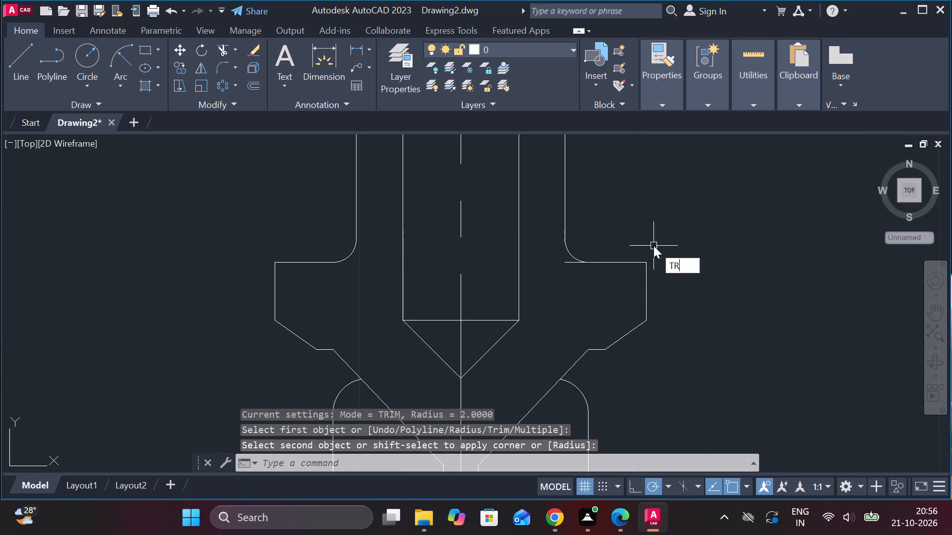
key("space")
left_click(567, 265)
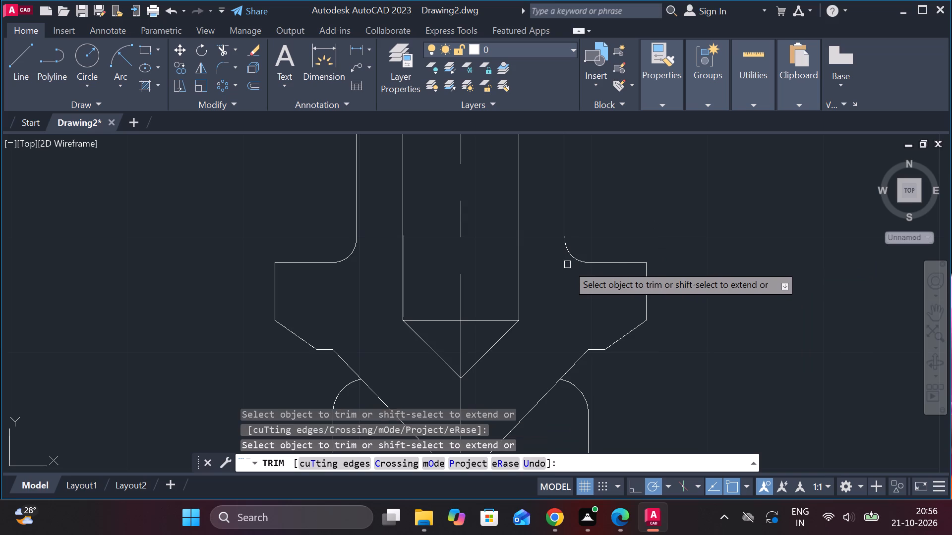
scroll(624, 257, "down", 1)
key("Escape")
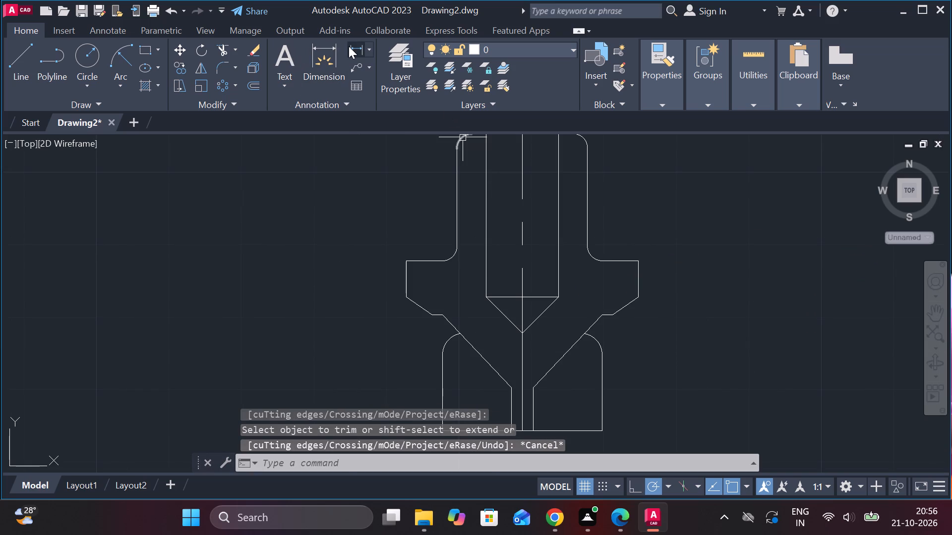
Add a horizontal linear dimension across the valve collar's full width, placed well above the stem.
left_click(349, 46)
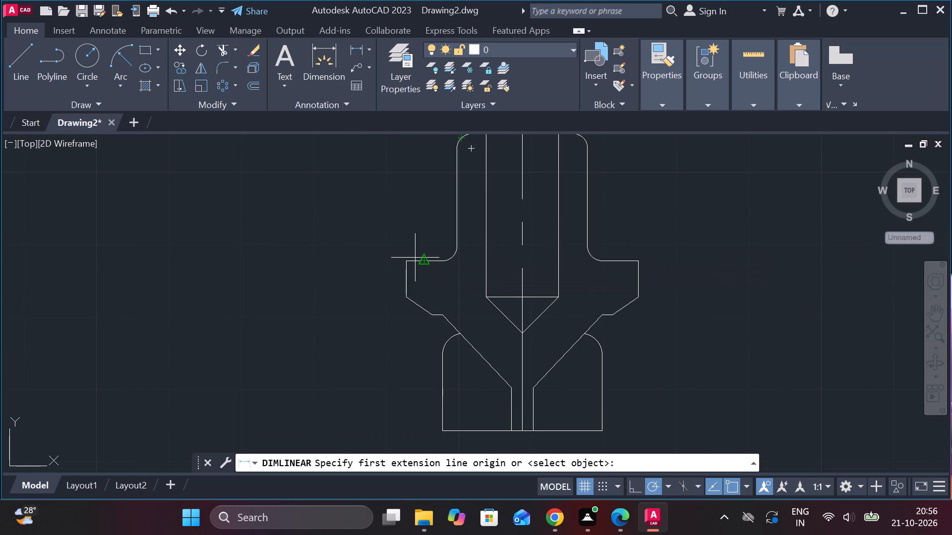
left_click(406, 258)
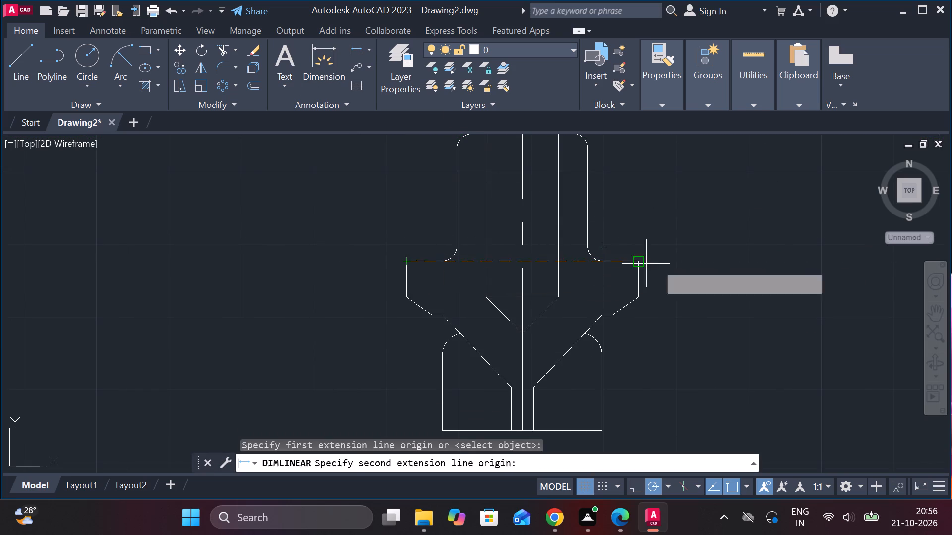
double_click(642, 264)
scroll(633, 230, "down", 2)
middle_click_drag(634, 228, 609, 271)
scroll(600, 196, "up", 2)
left_click(611, 170)
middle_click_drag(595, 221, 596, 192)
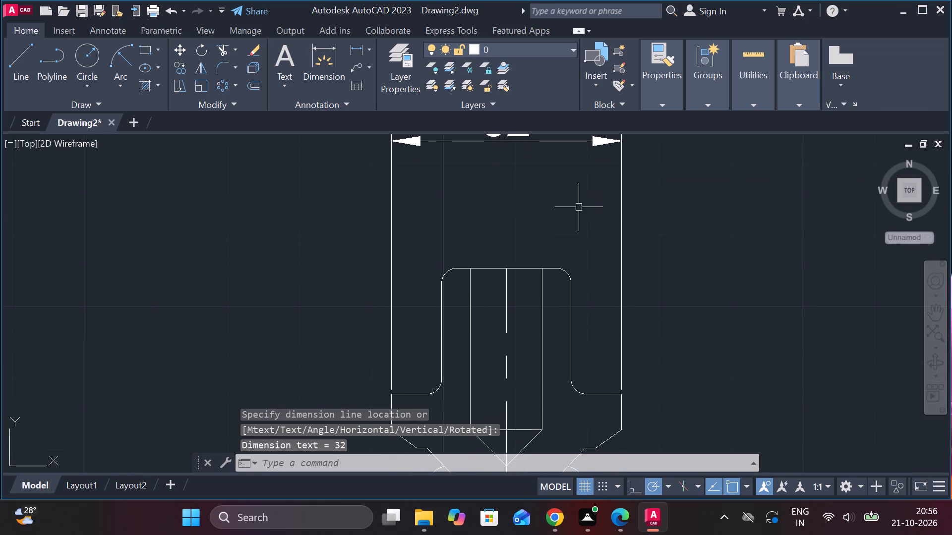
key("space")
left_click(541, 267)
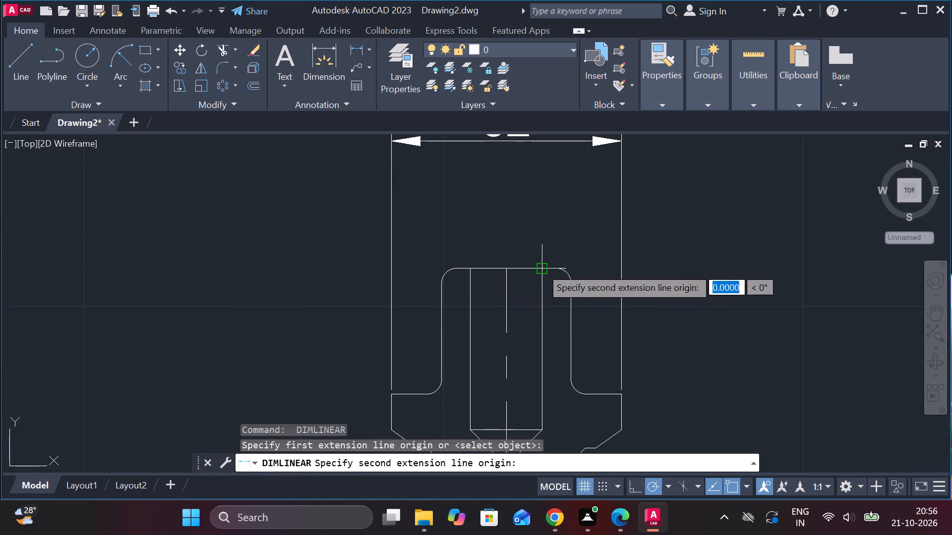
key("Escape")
Add a horizontal linear dimension for the bore width, placed just above the valve stem's top edge.
key("space")
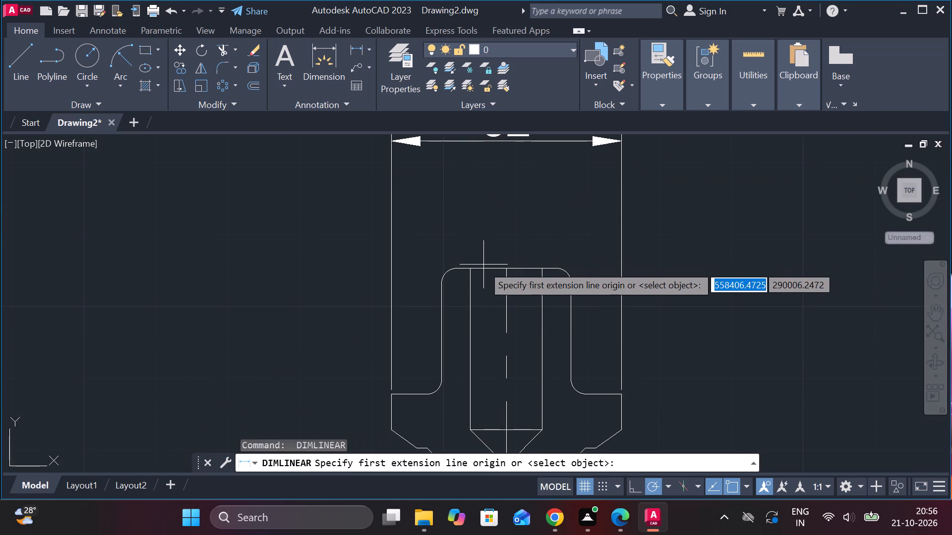
left_click(477, 266)
left_click(544, 269)
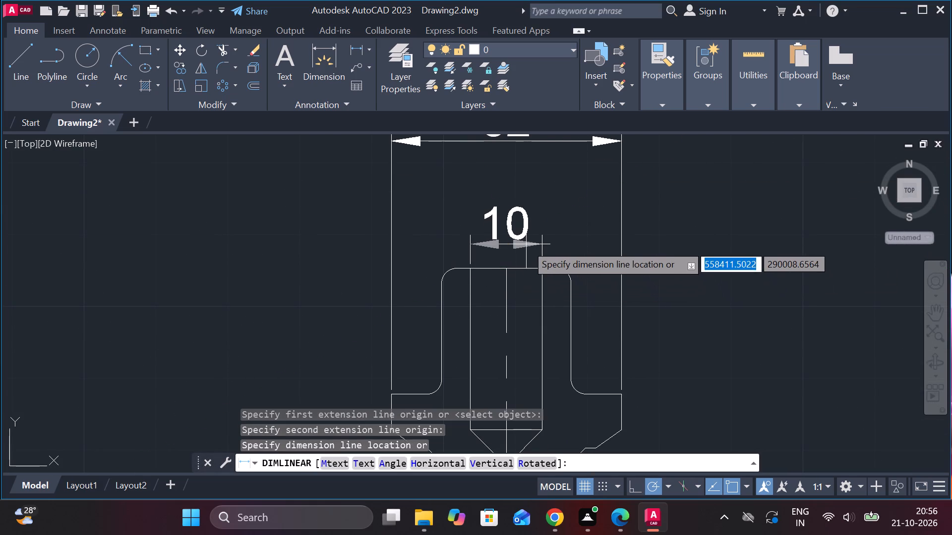
left_click(527, 241)
Add a horizontal linear dimension for the stem's outer width, placed between the bore and collar width dimensions.
key("space")
middle_click_drag(445, 363, 435, 338)
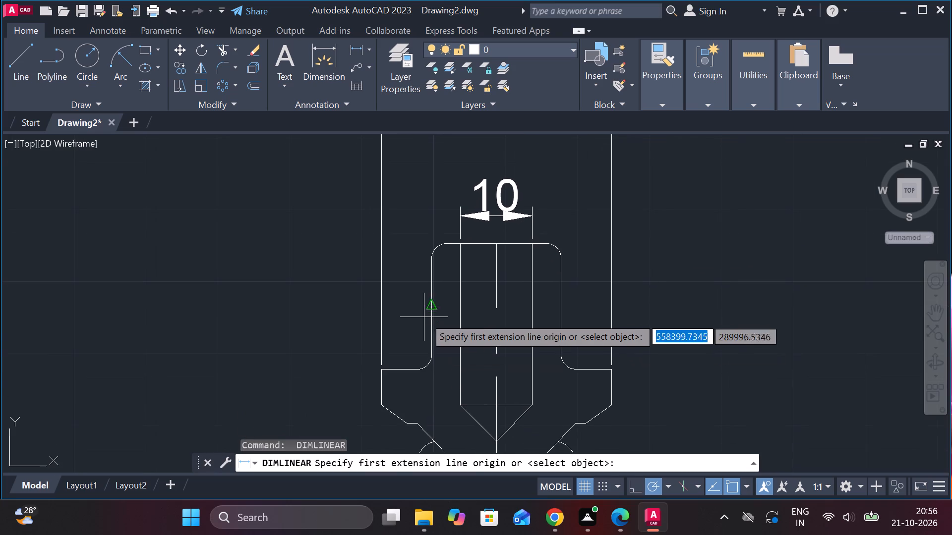
left_click(423, 313)
left_click(563, 310)
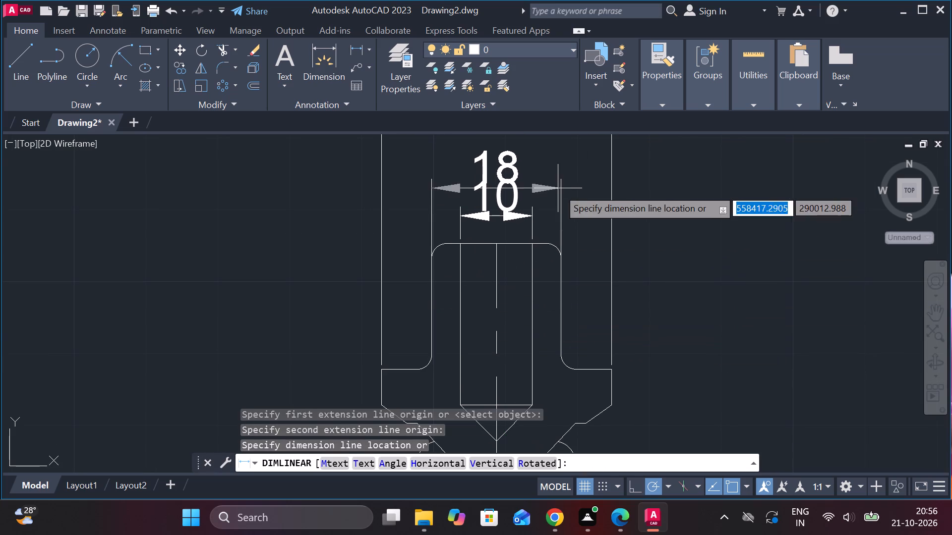
middle_click_drag(563, 190, 551, 298)
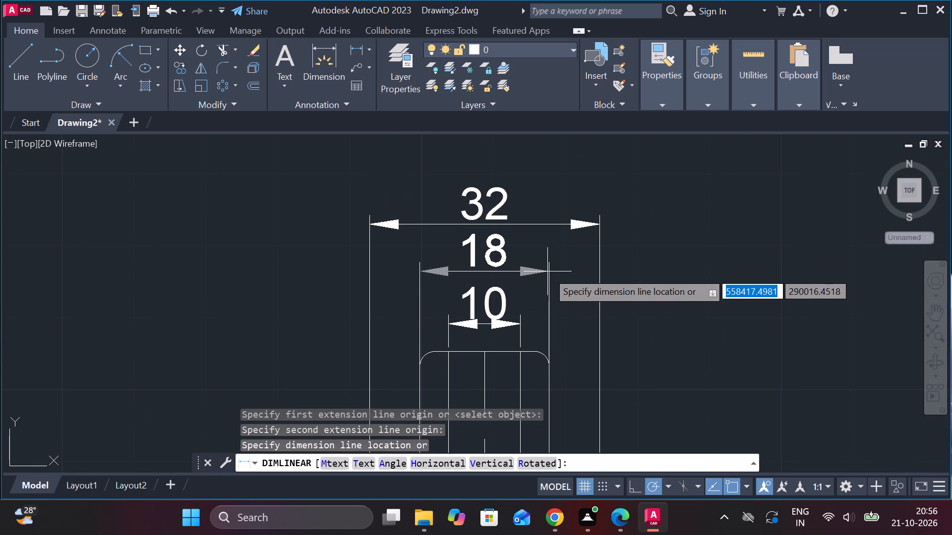
left_click(547, 271)
Add a vertical linear dimension for the depth of the bore's conical tip, placed to the right of the valve.
middle_click_drag(567, 282, 513, 106)
scroll(571, 213, "down", 1)
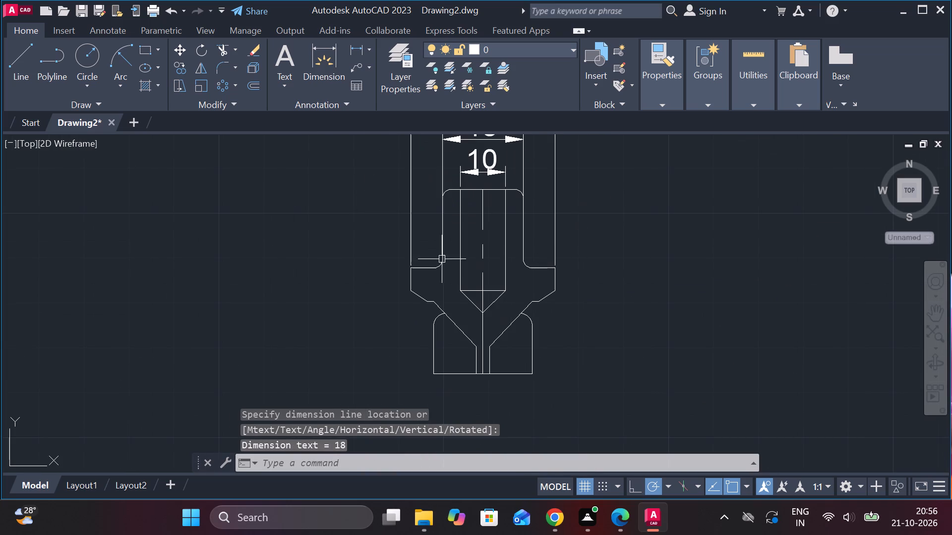
key("space")
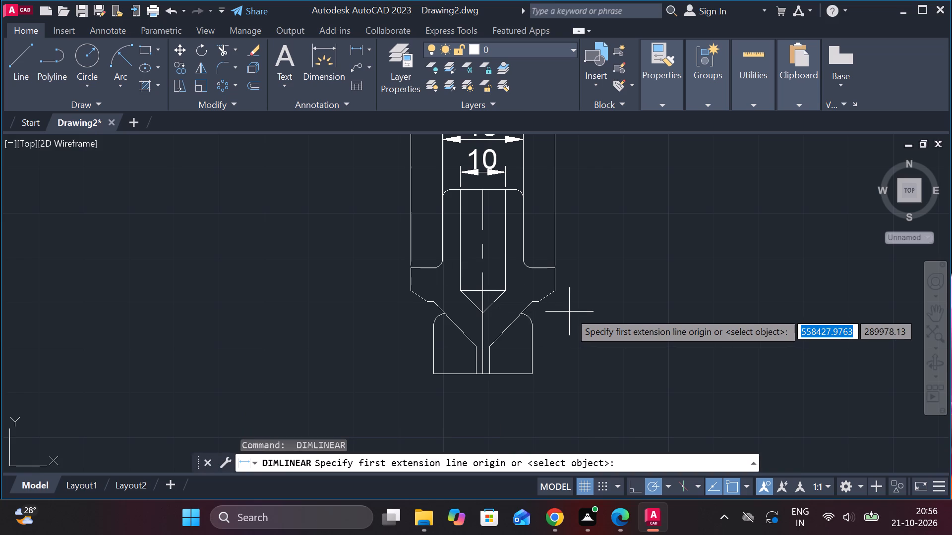
left_click(481, 289)
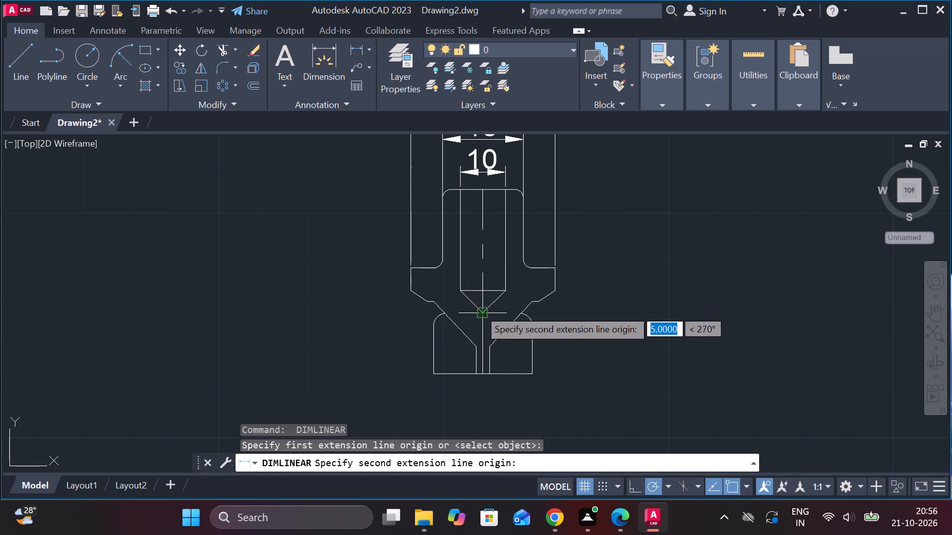
left_click_drag(481, 310, 486, 310)
left_click(600, 307)
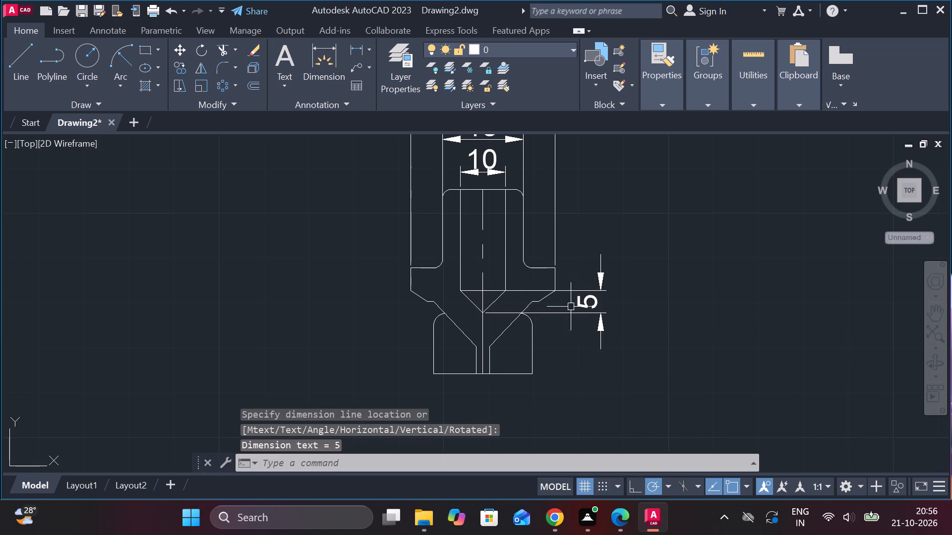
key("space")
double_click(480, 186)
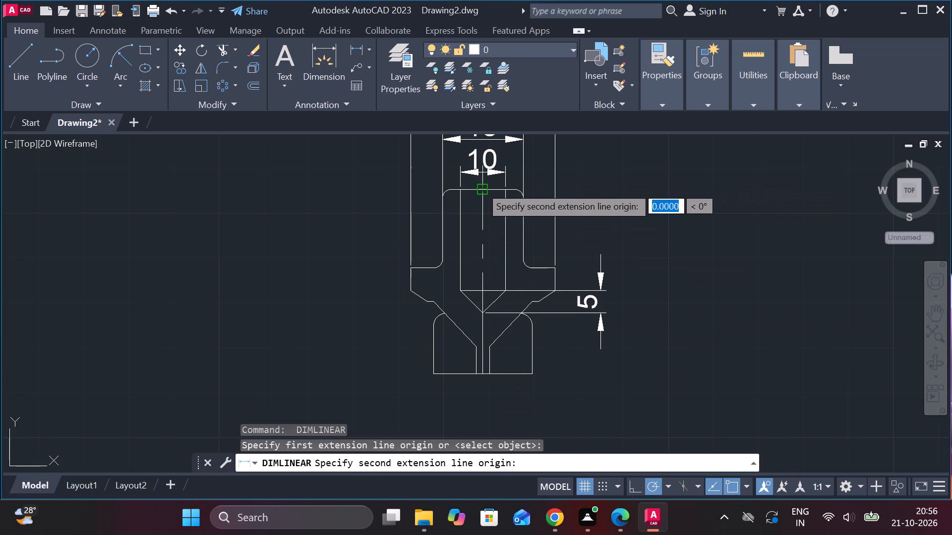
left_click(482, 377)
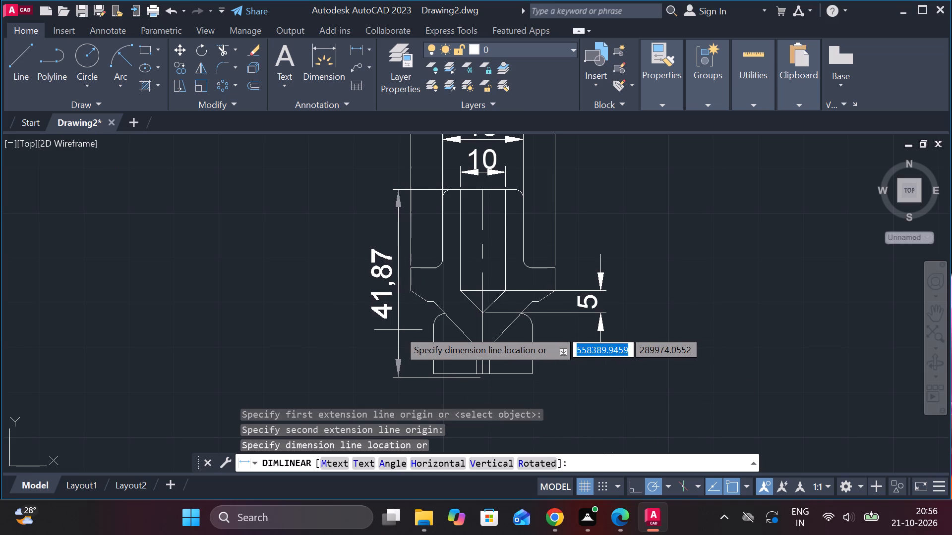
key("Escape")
Add a vertical linear dimension for the valve's overall height from stem top to bottom edge, placed to its left.
key("space")
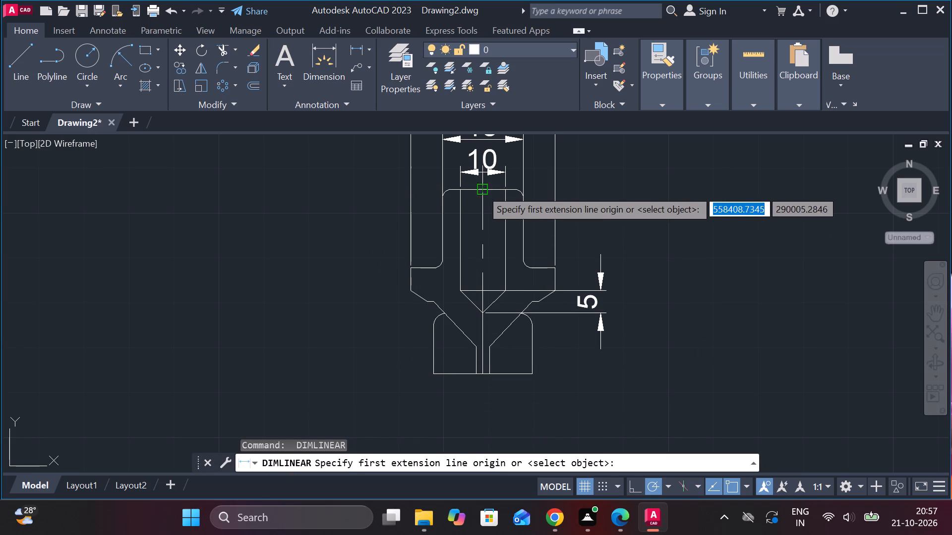
left_click(481, 189)
double_click(484, 373)
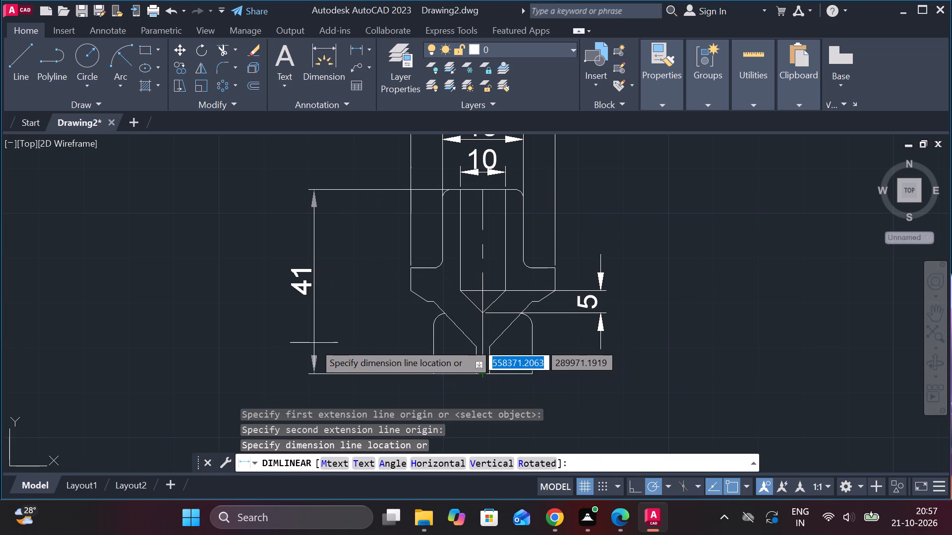
left_click(308, 343)
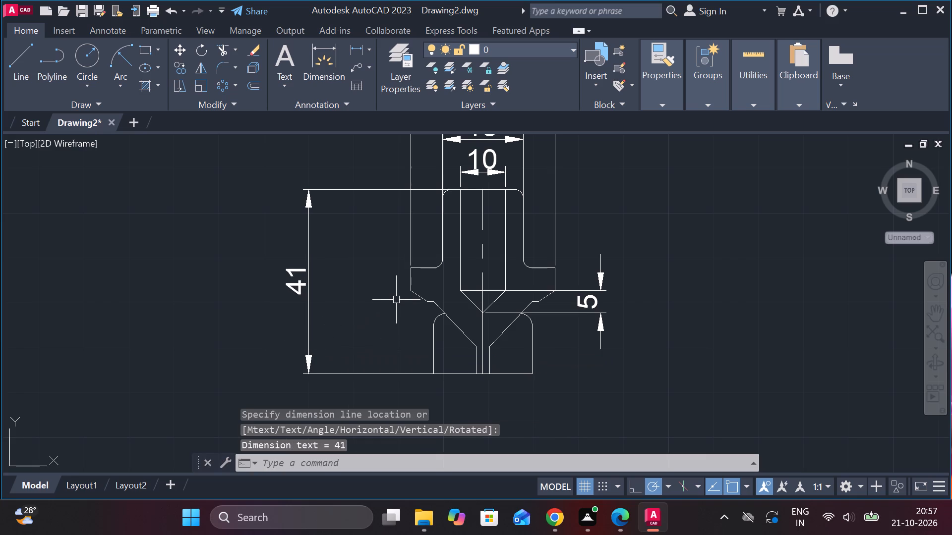
Add a vertical linear dimension from the stem top to the collar's upper edge, placed inside the overall height dimension.
key("space")
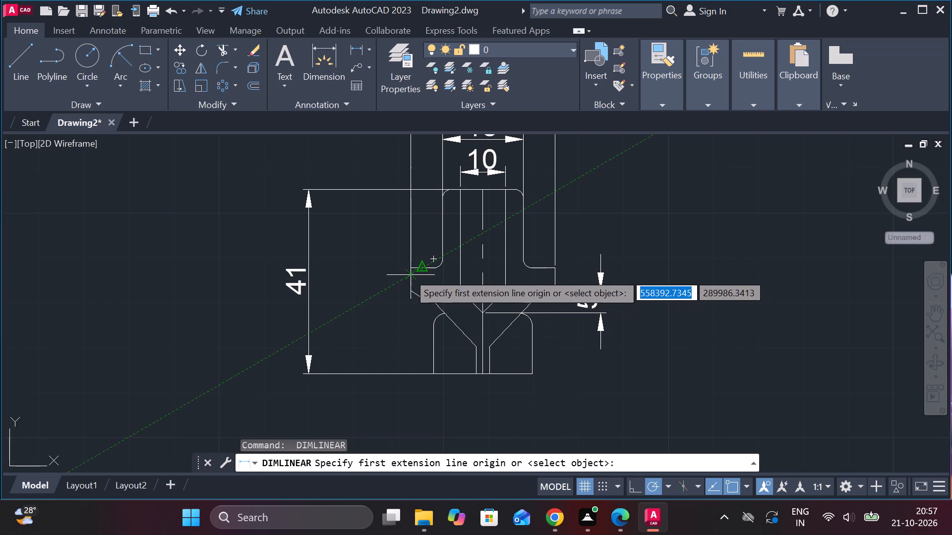
left_click(410, 267)
left_click(399, 196)
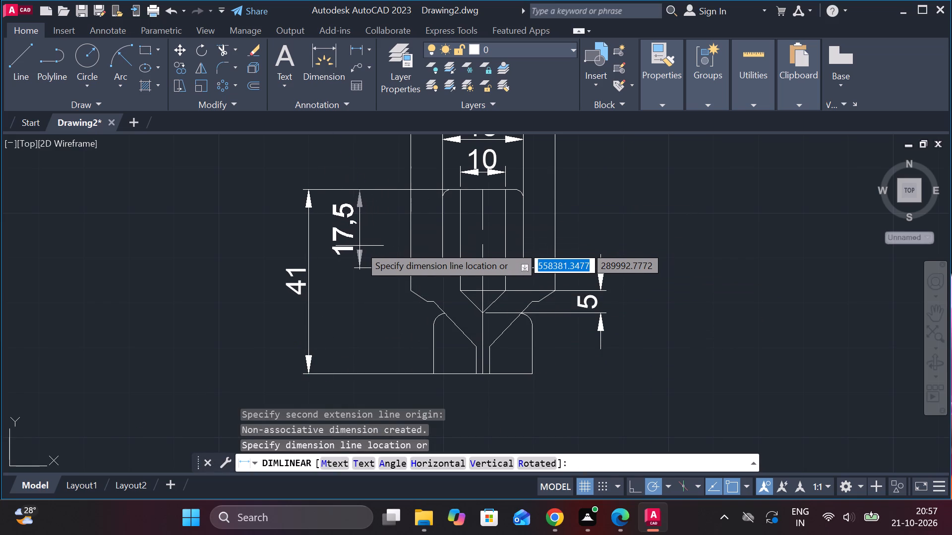
left_click(359, 246)
Add a vertical linear dimension from the ledge below the collar to the cone's lower end, aligned beneath the stem height dimension.
key("space")
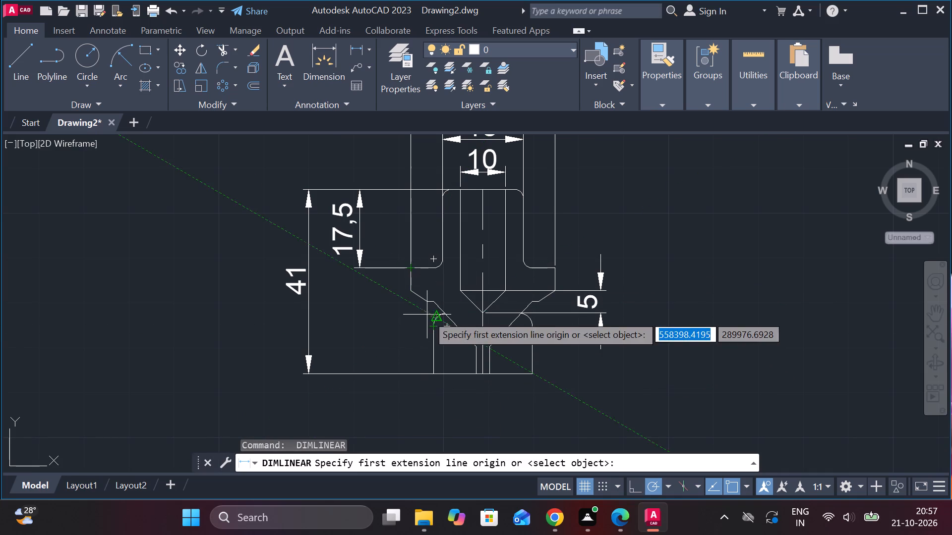
scroll(427, 315, "up", 2)
left_click(421, 288)
middle_click_drag(416, 337, 416, 333)
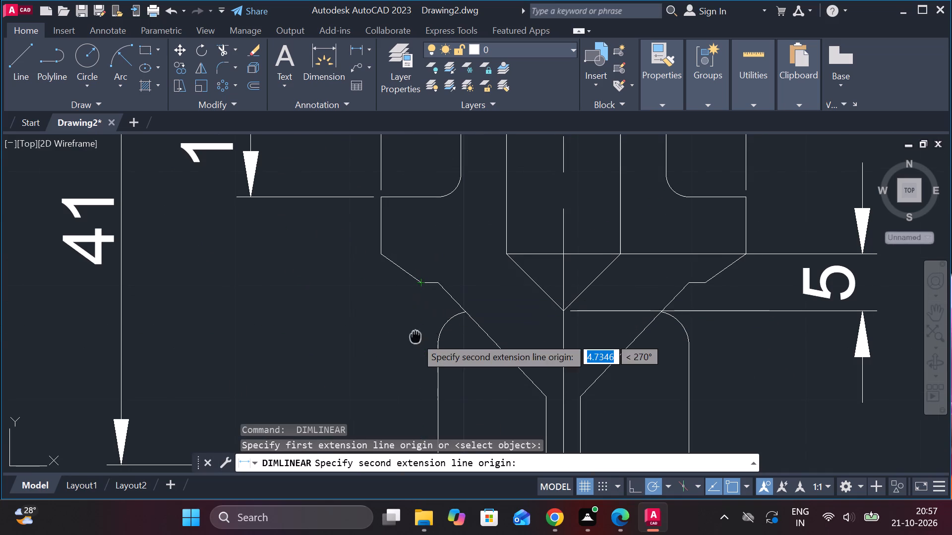
middle_click_drag(416, 333, 417, 285)
scroll(416, 276, "down", 1)
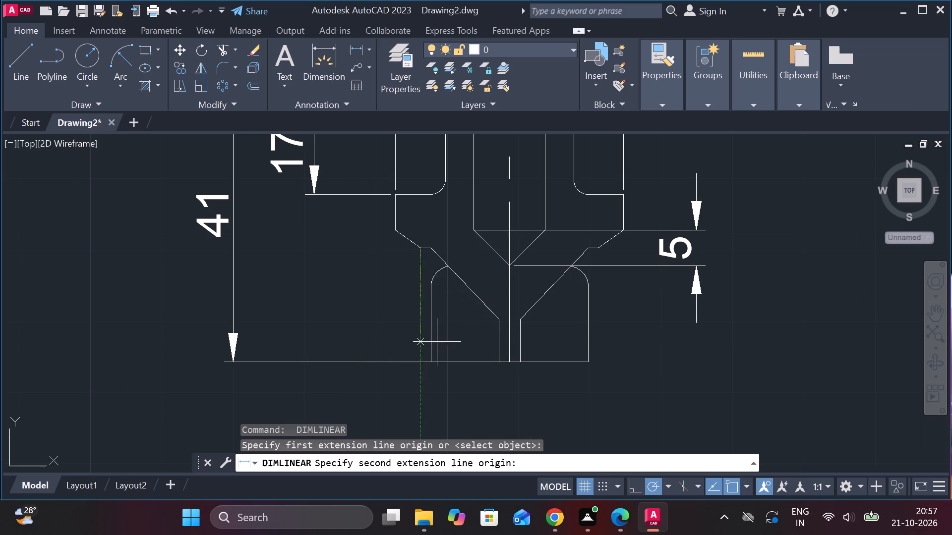
left_click(504, 319)
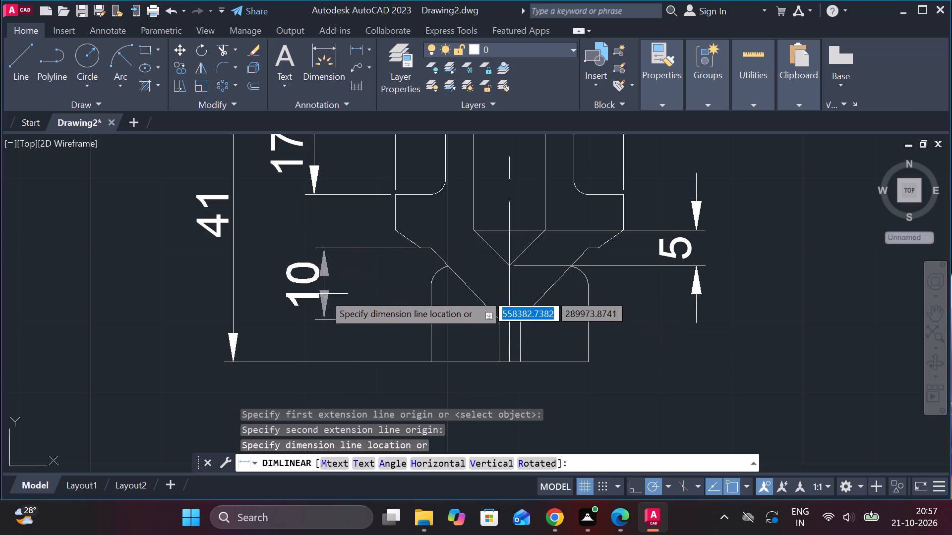
left_click(312, 201)
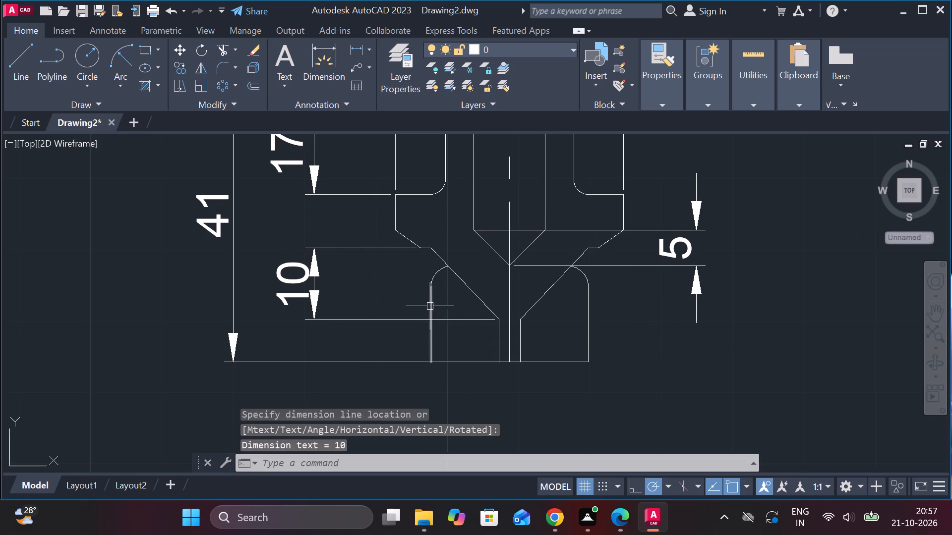
Add a vertical linear dimension for the narrow bottom passage, from the cone's lower end to the bottom edge, placed left of the valve.
middle_click_drag(464, 329, 446, 298)
key("space")
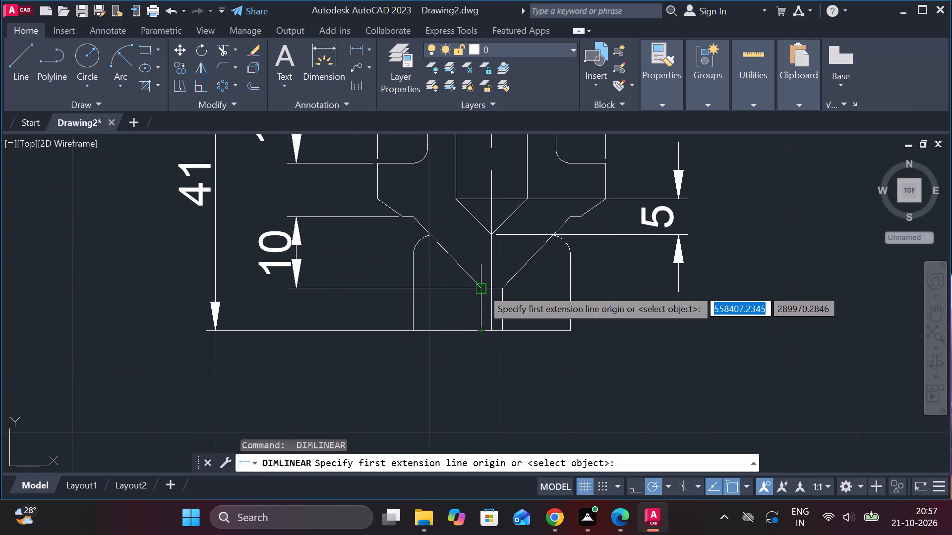
left_click(482, 289)
double_click(484, 327)
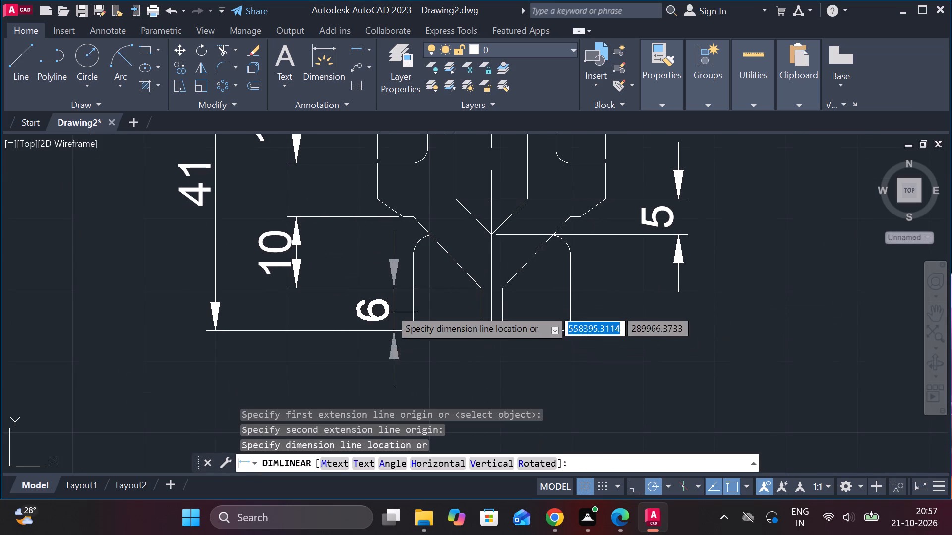
left_click(367, 293)
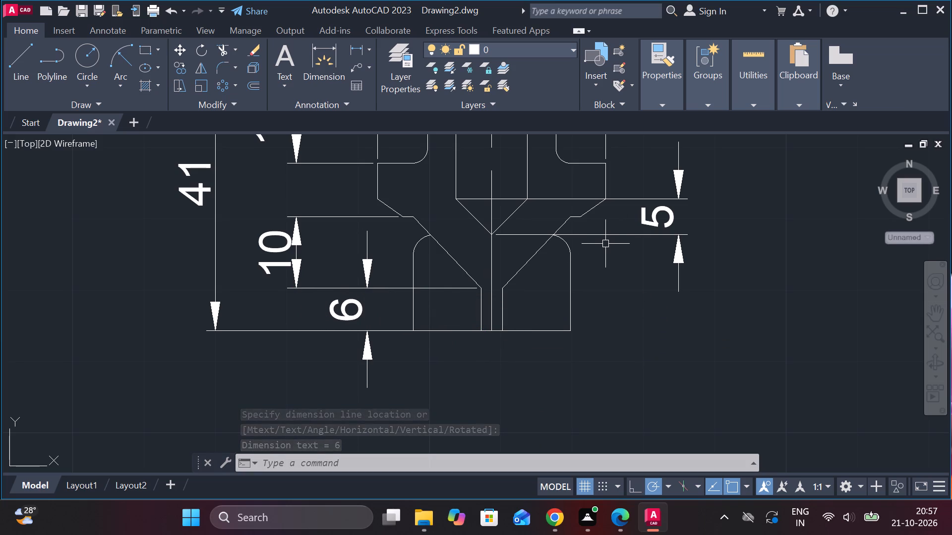
Add a vertical linear dimension for the collar's straight side, aligned with the stem height dimension on the left.
middle_click_drag(481, 270, 516, 291)
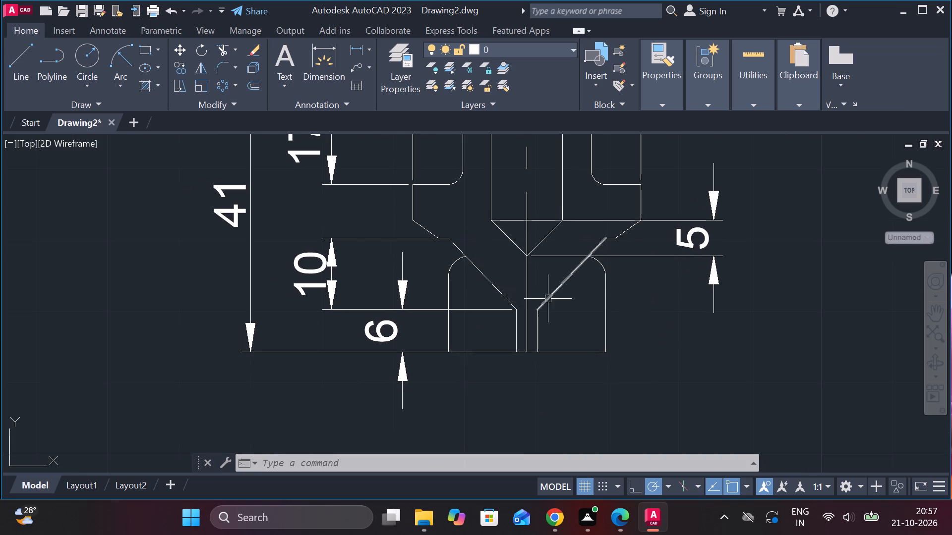
left_click(351, 53)
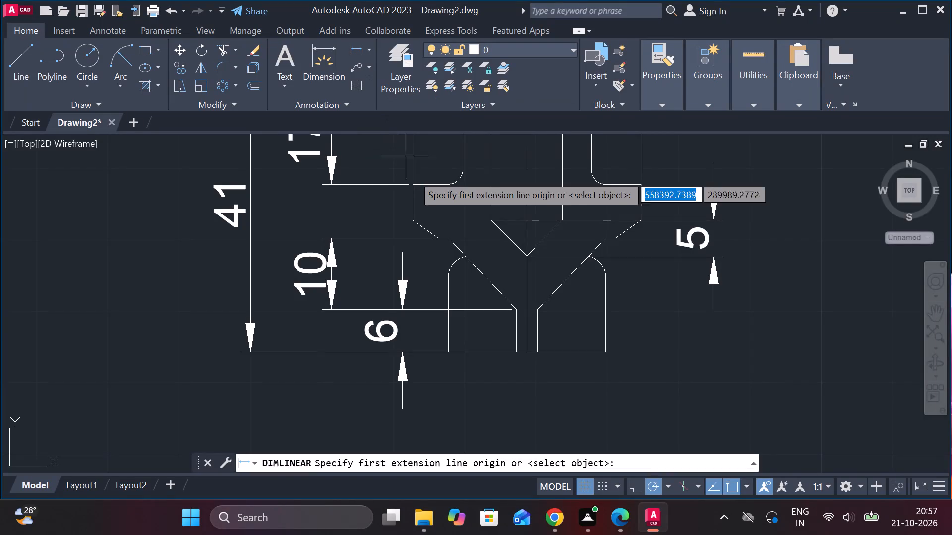
left_click(416, 181)
double_click(416, 221)
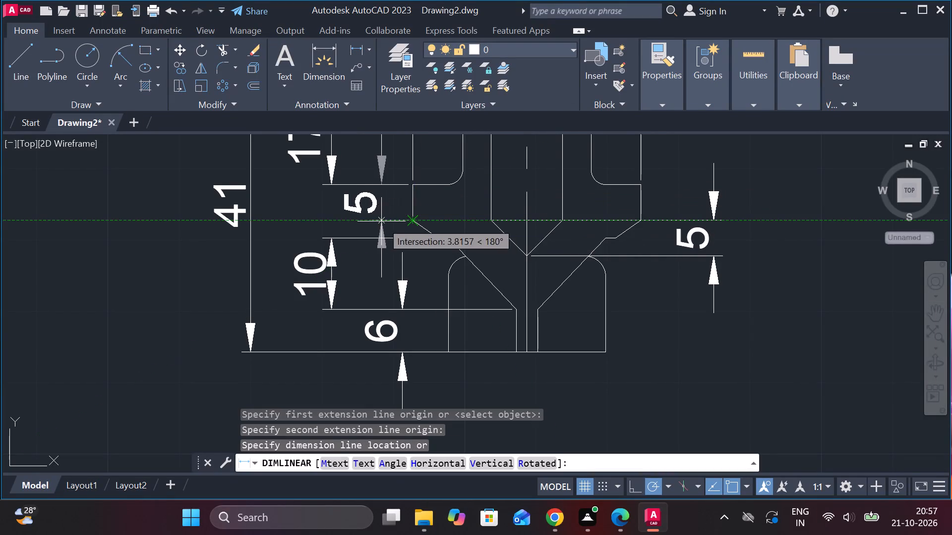
left_click(331, 231)
Add a horizontal linear dimension for the narrow bottom passage's width, placed just below the valve's bottom edge.
scroll(371, 232, "down", 1)
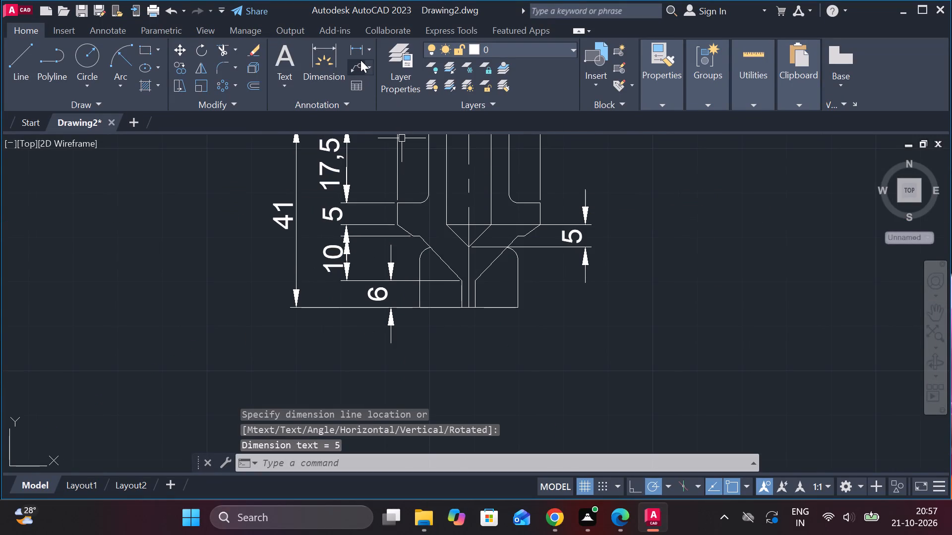
left_click(357, 51)
middle_click_drag(474, 311, 436, 244)
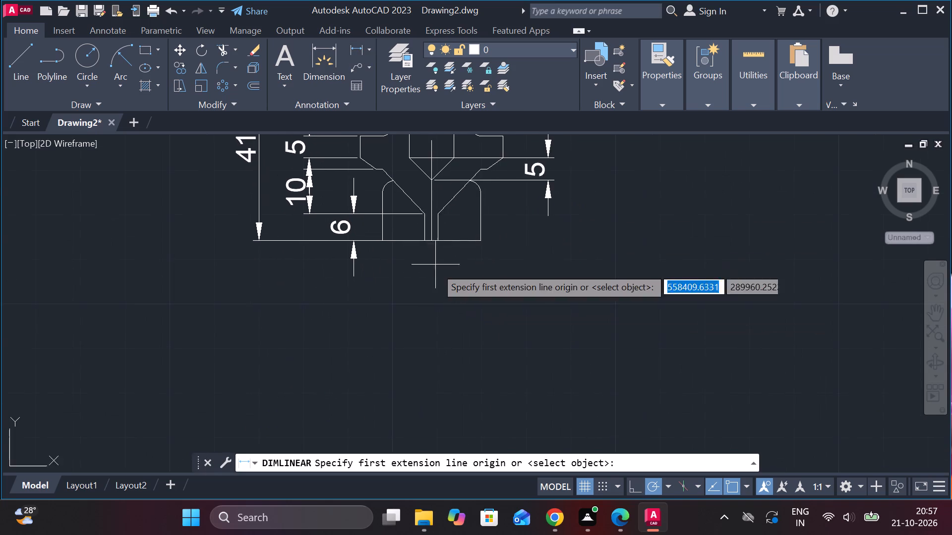
scroll(441, 277, "up", 1)
left_click(413, 216)
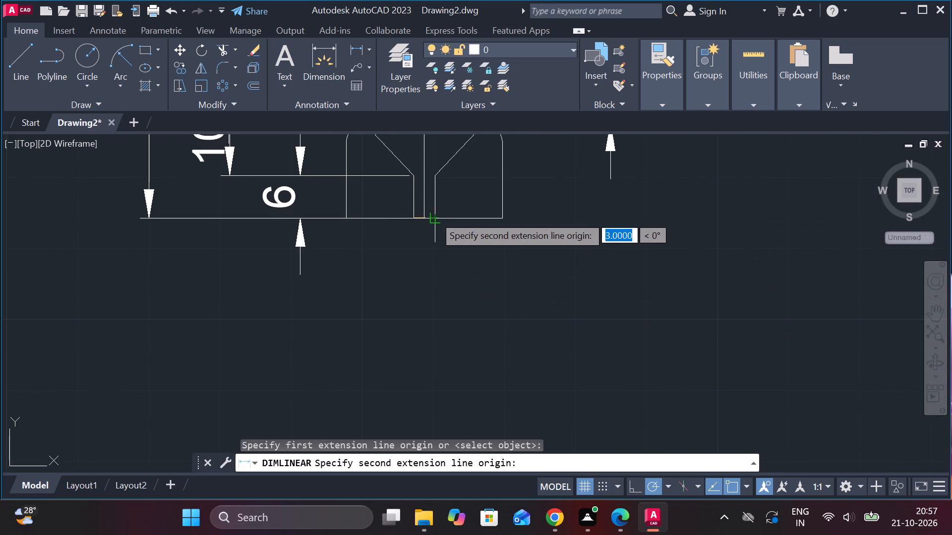
left_click(434, 215)
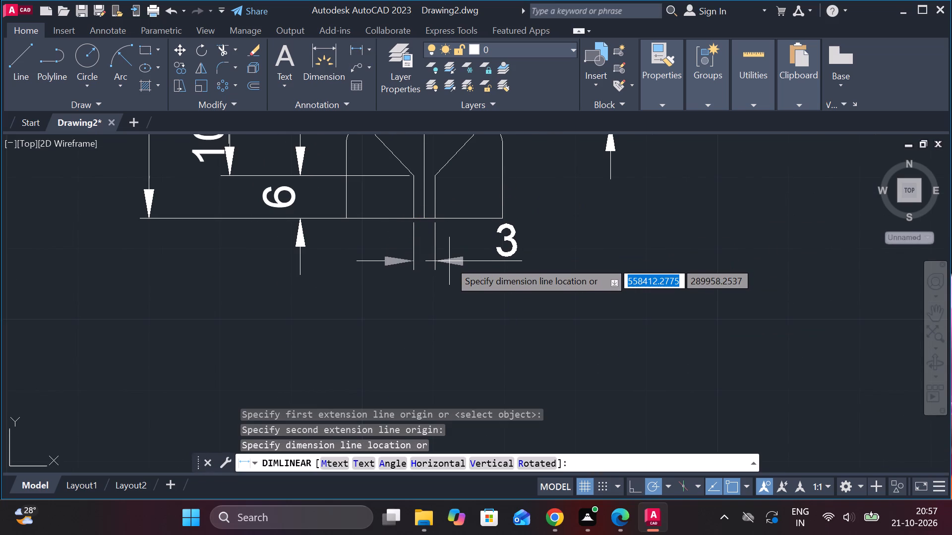
left_click(479, 245)
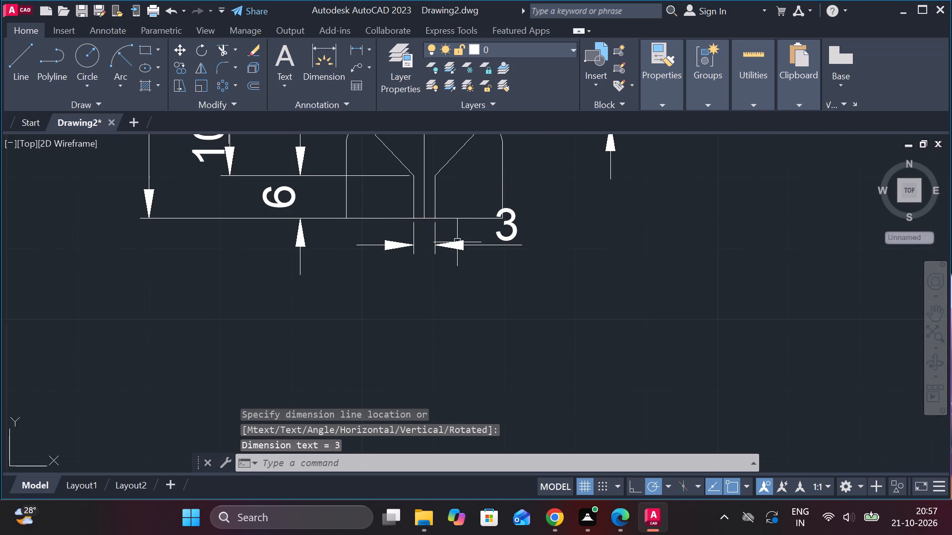
Move the narrow passage's width dimension text to the right, clear of the valve outline.
left_click(460, 243)
left_click(508, 223)
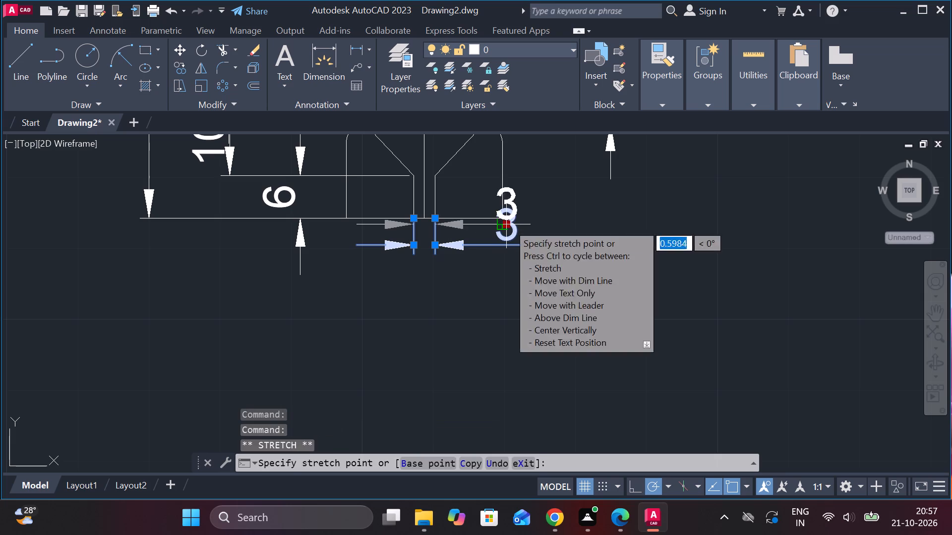
left_click(569, 244)
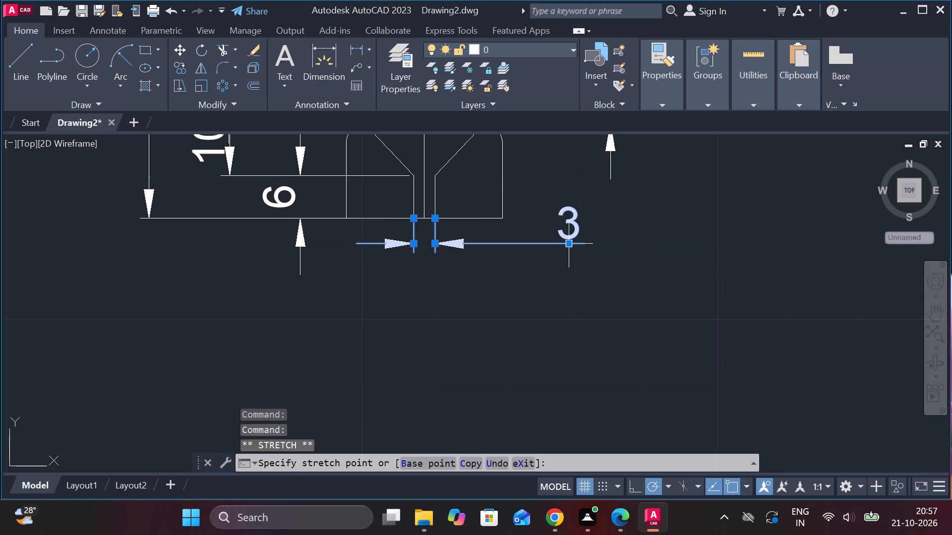
key("Escape")
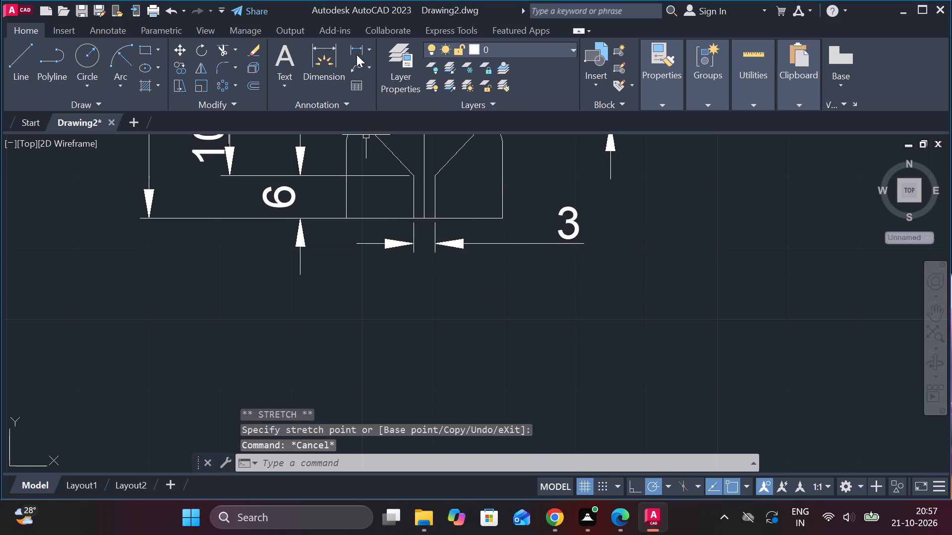
Add a horizontal linear dimension for the full width of the valve's bottom edge, placed below the narrow passage's width dimension.
left_click(356, 50)
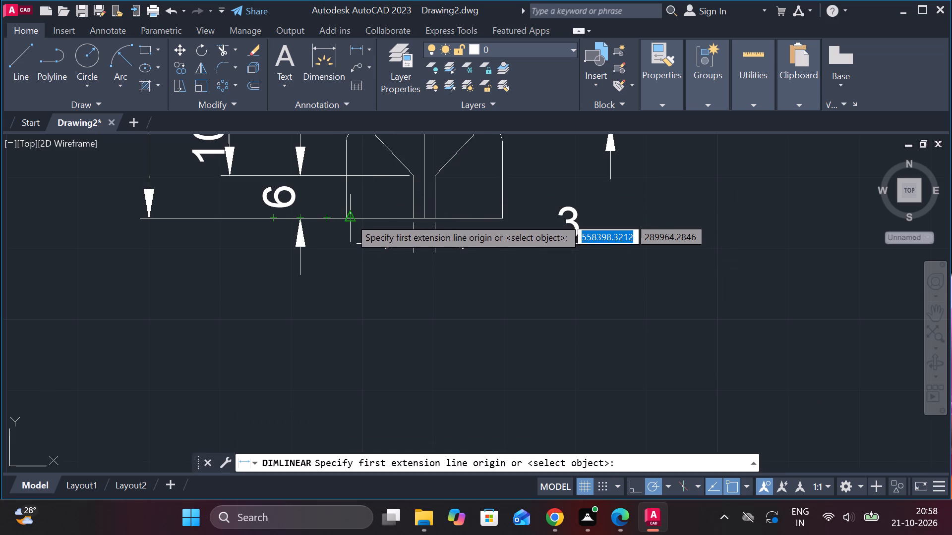
scroll(344, 219, "up", 2)
left_click(346, 216)
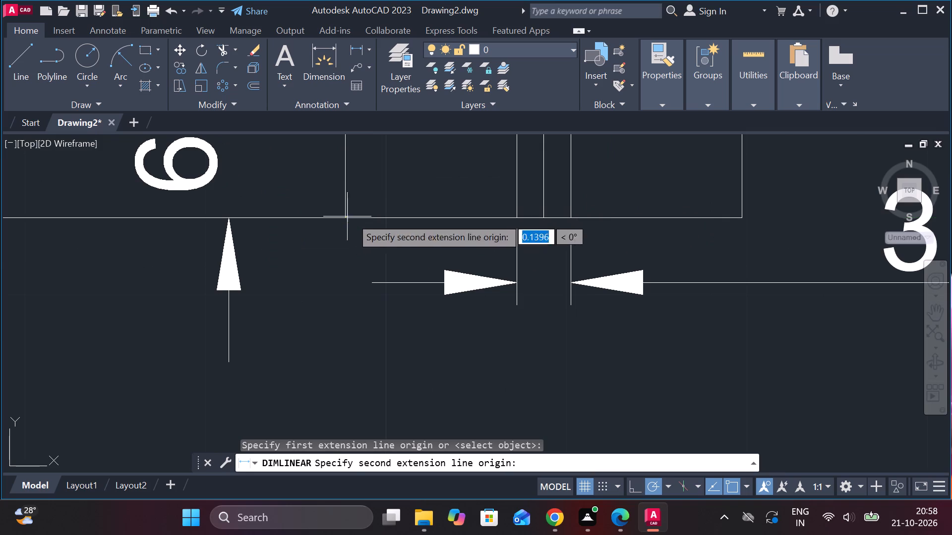
left_click(740, 218)
scroll(692, 255, "down", 2)
middle_click_drag(671, 272, 625, 232)
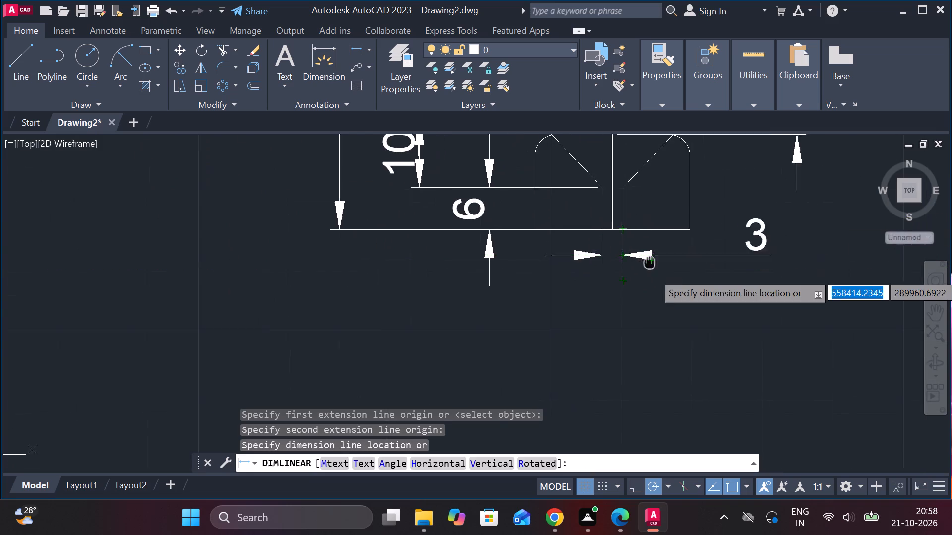
middle_click_drag(625, 232, 619, 225)
scroll(624, 267, "up", 1)
left_click(627, 292)
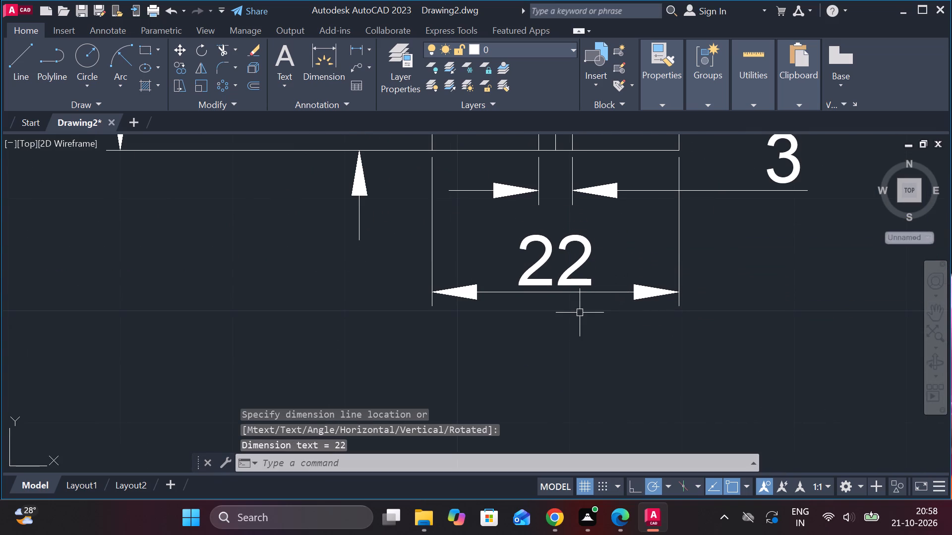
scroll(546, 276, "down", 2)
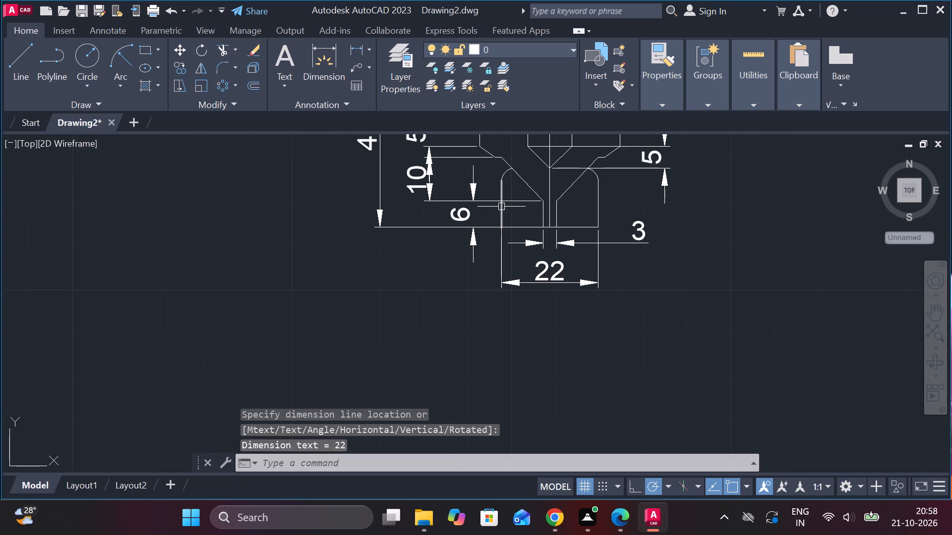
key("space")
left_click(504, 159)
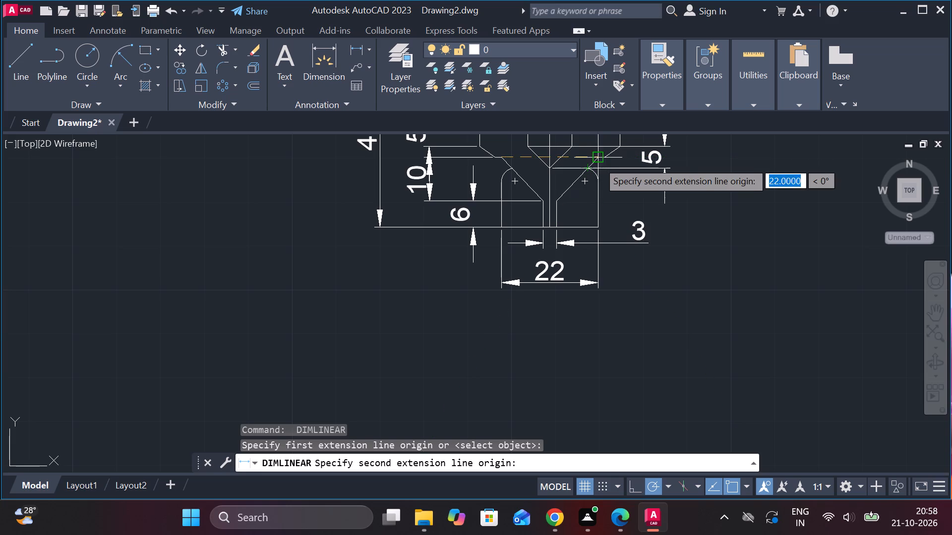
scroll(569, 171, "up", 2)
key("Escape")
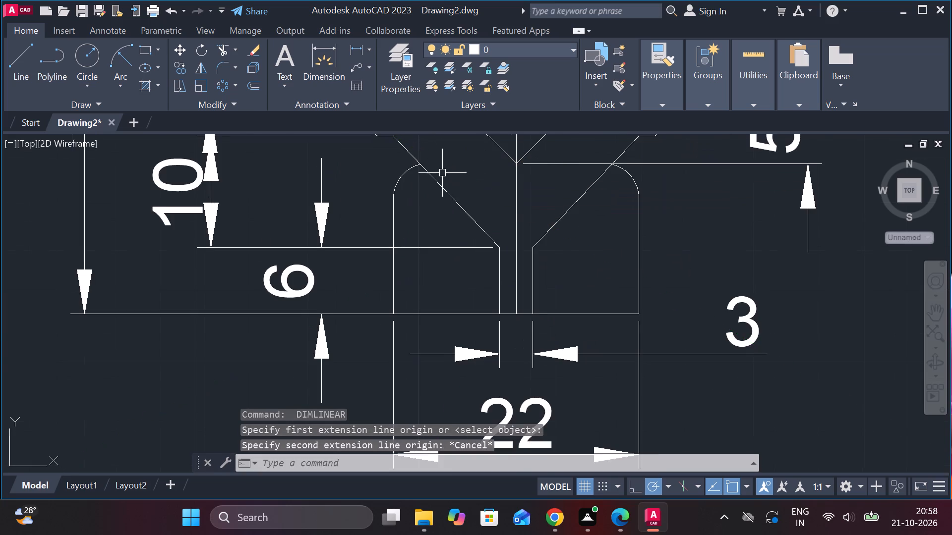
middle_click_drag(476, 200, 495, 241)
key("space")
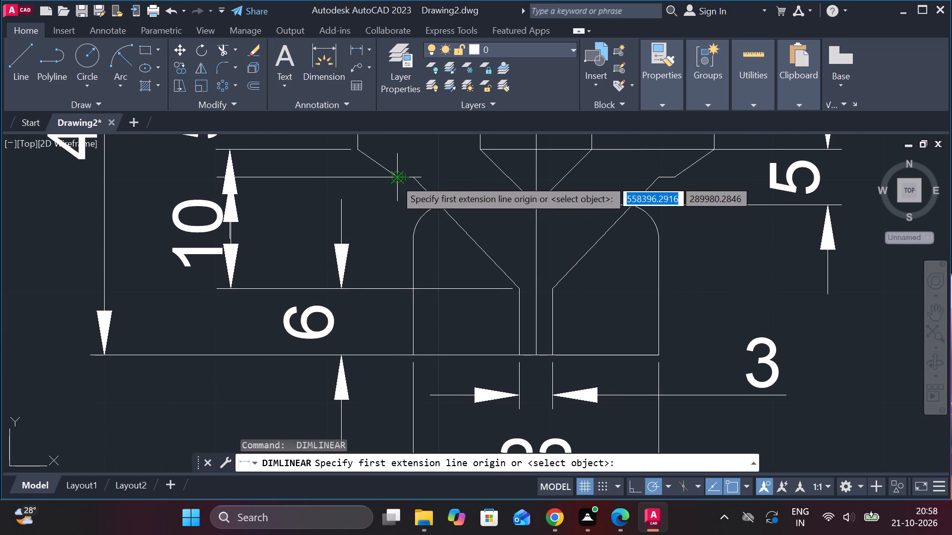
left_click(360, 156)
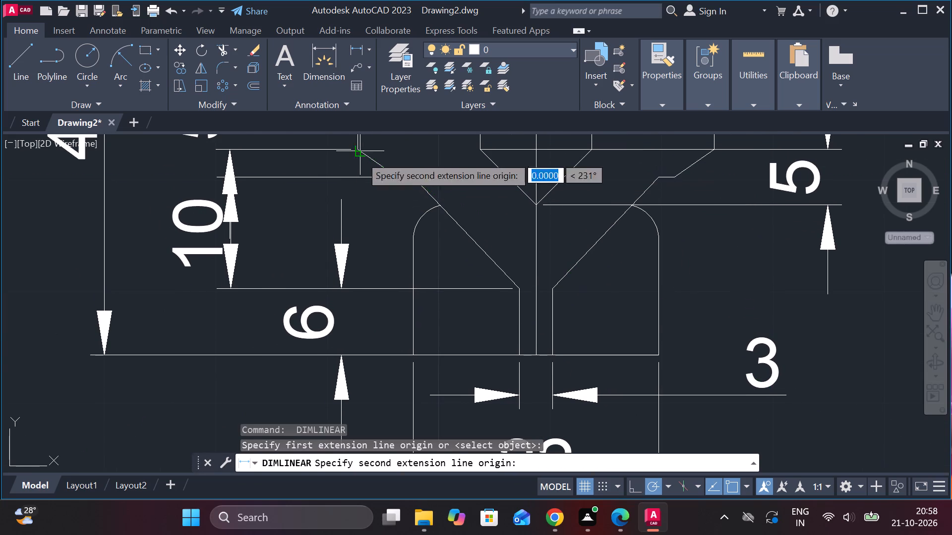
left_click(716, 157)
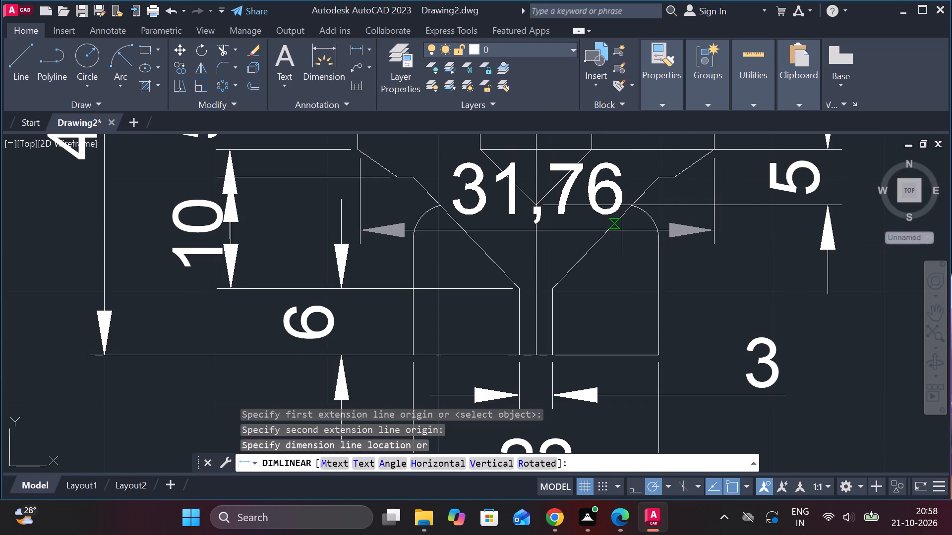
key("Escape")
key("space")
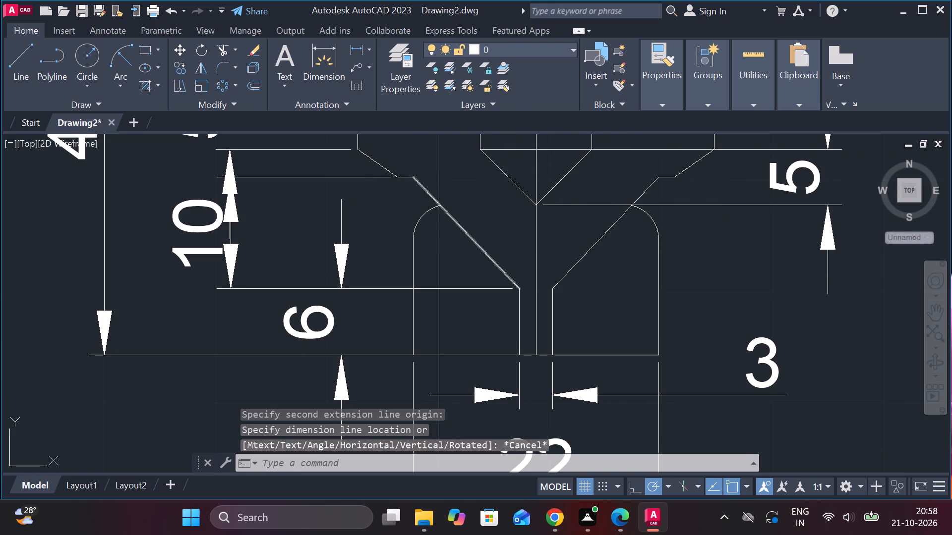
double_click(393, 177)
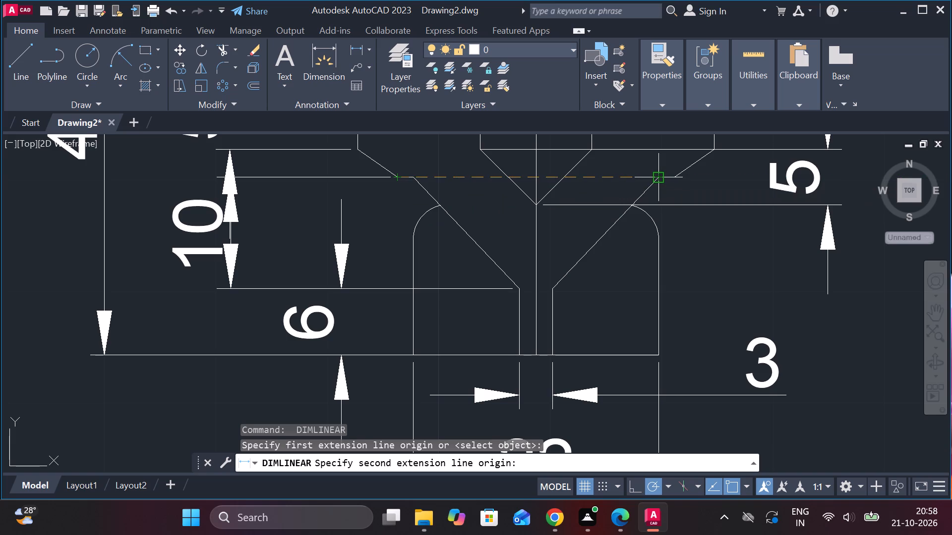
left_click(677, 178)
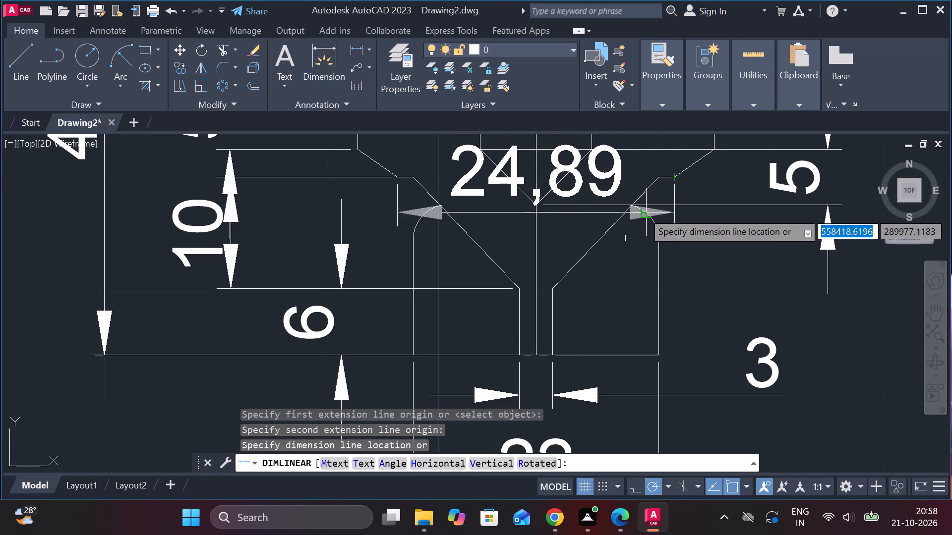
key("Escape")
Add a horizontal linear dimension across the outer ends of the lower shoulder ledges, placed below the bottom edge's 22 dimension.
scroll(466, 197, "up", 2)
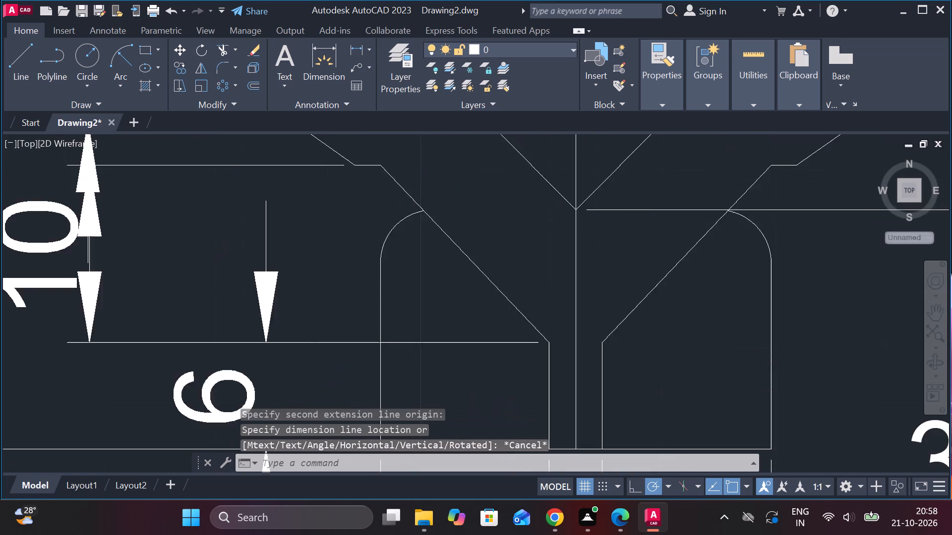
middle_click_drag(349, 207, 372, 246)
key("space")
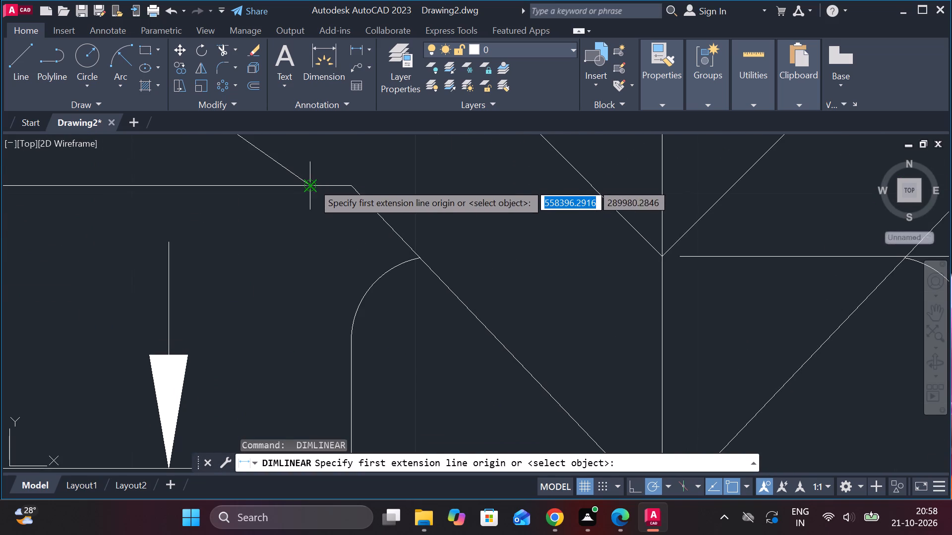
left_click(312, 183)
scroll(333, 184, "down", 3)
scroll(476, 184, "up", 3)
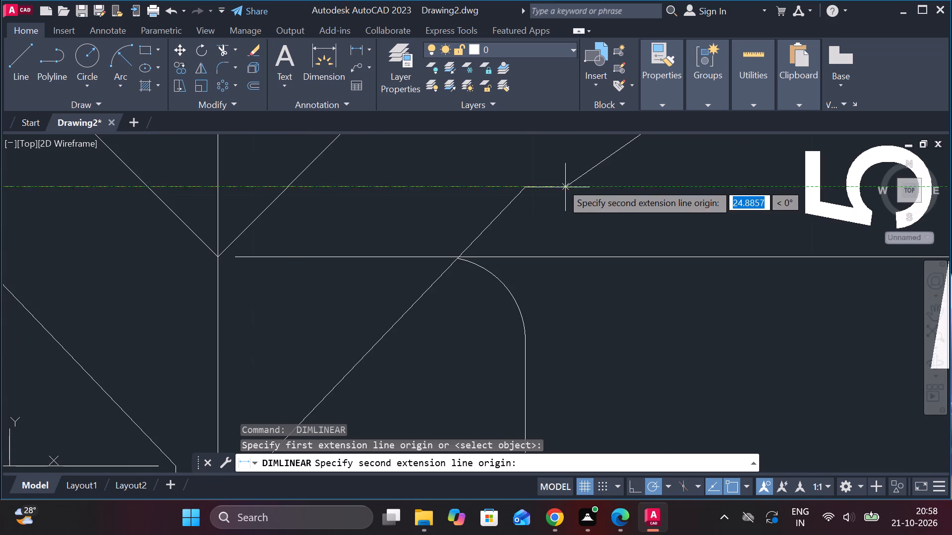
left_click(570, 183)
scroll(567, 195, "down", 4)
middle_click_drag(564, 230, 563, 230)
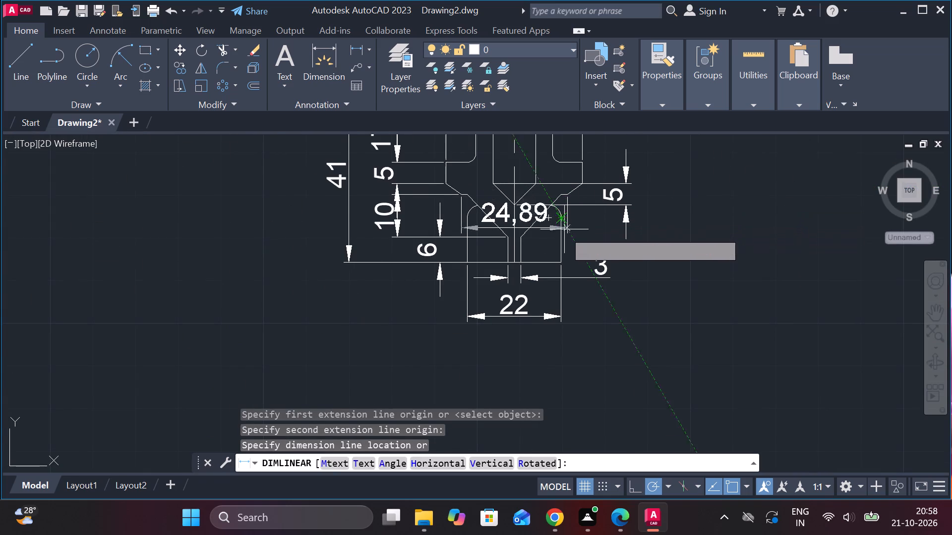
middle_click_drag(563, 230, 559, 226)
scroll(552, 369, "up", 2)
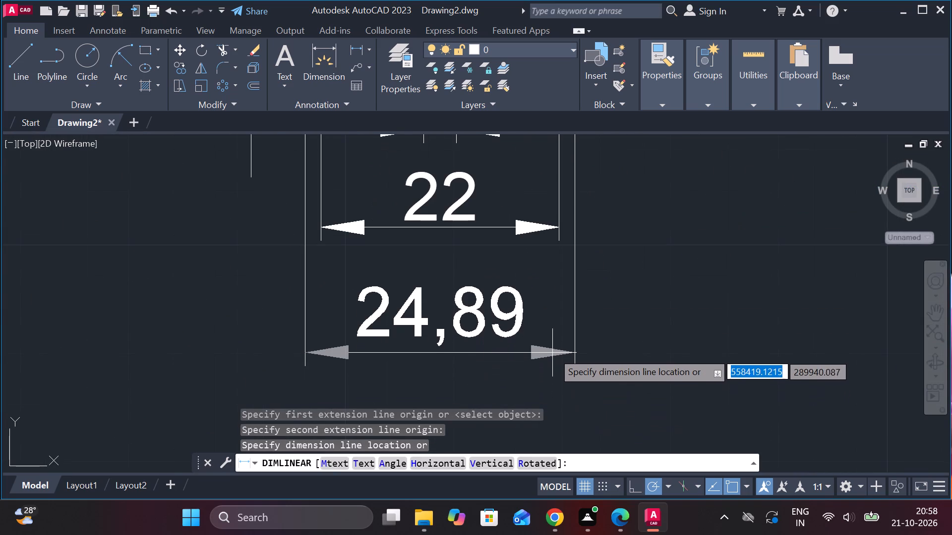
left_click(553, 337)
key("Escape")
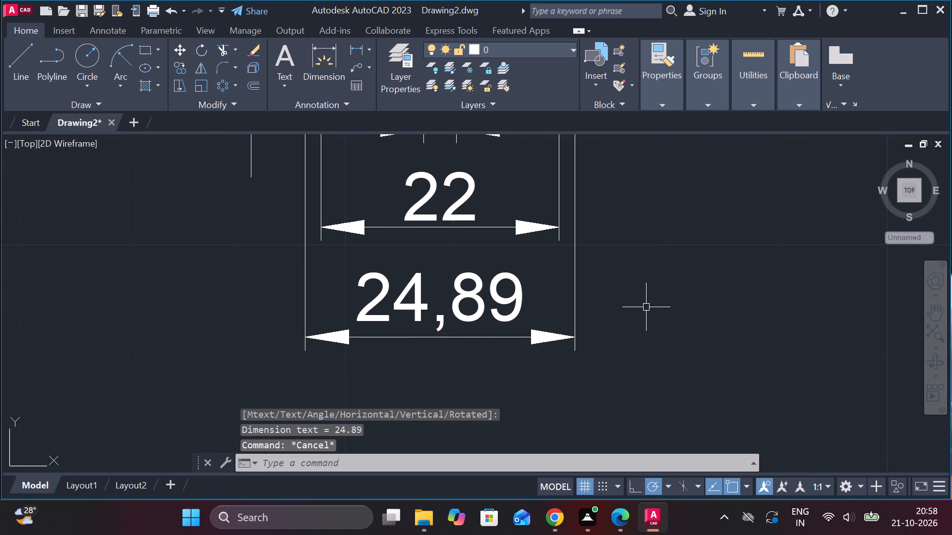
Set the ISO-25 dimension style's linear precision to 0.0 and make the style current.
type("D")
key("space")
left_click(623, 219)
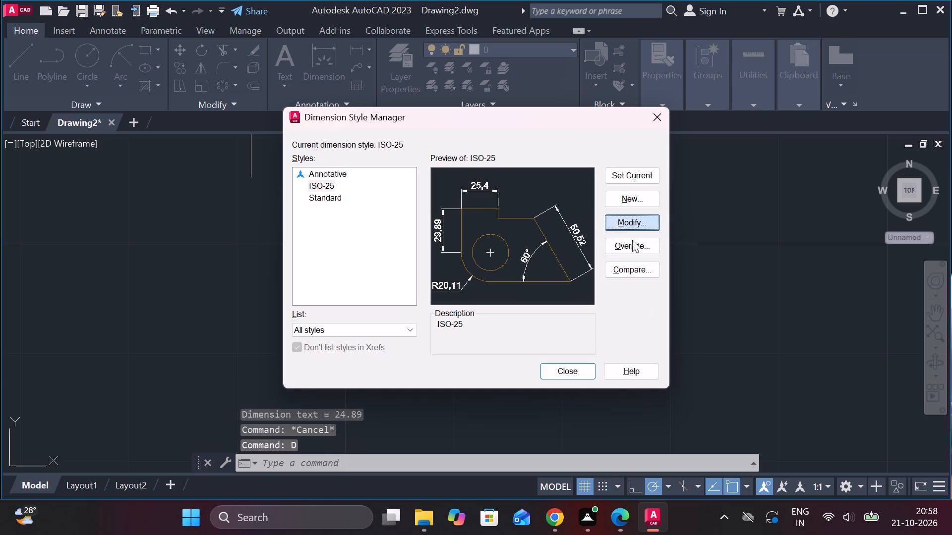
left_click(445, 84)
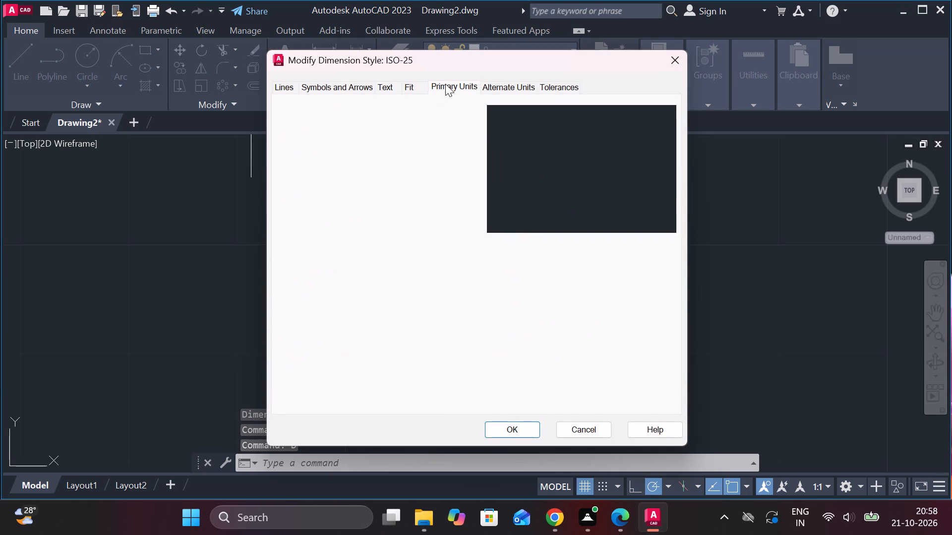
left_click(416, 143)
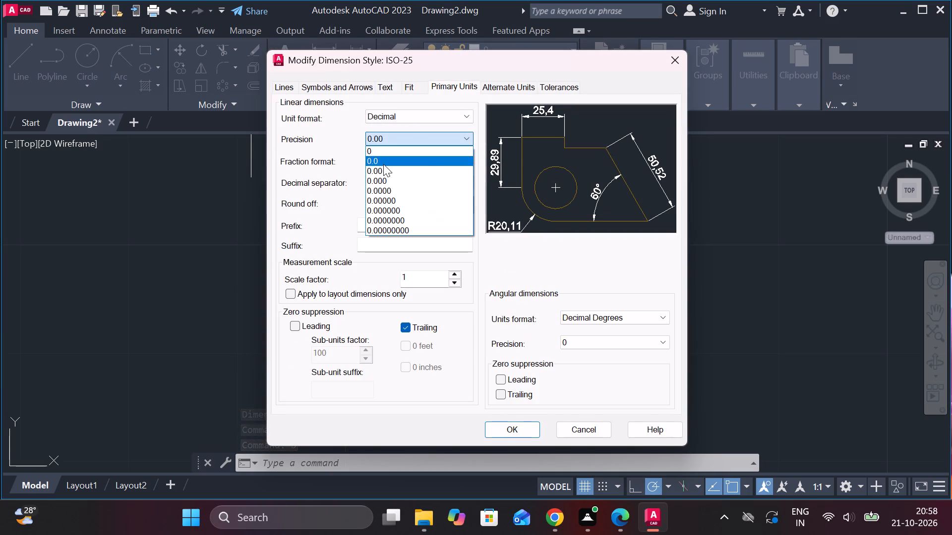
left_click(383, 164)
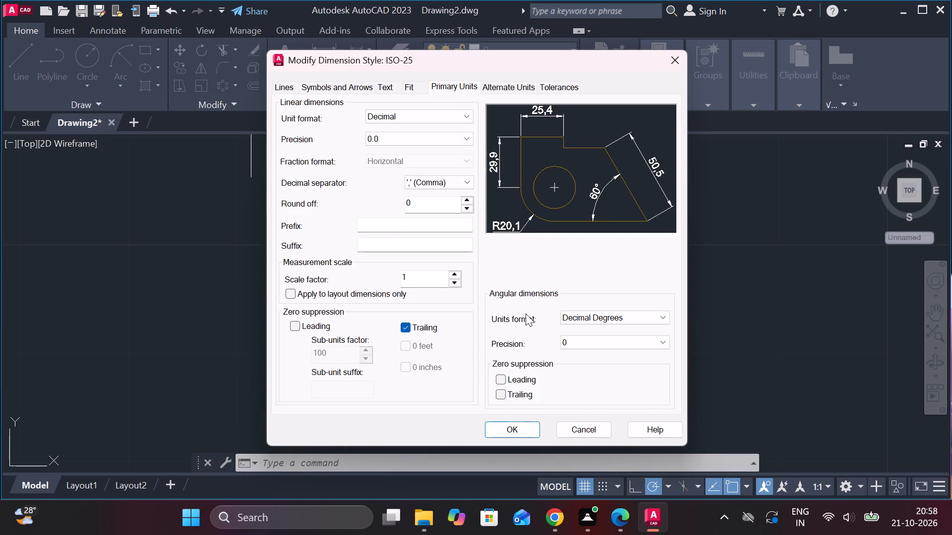
left_click(509, 422)
left_click(623, 171)
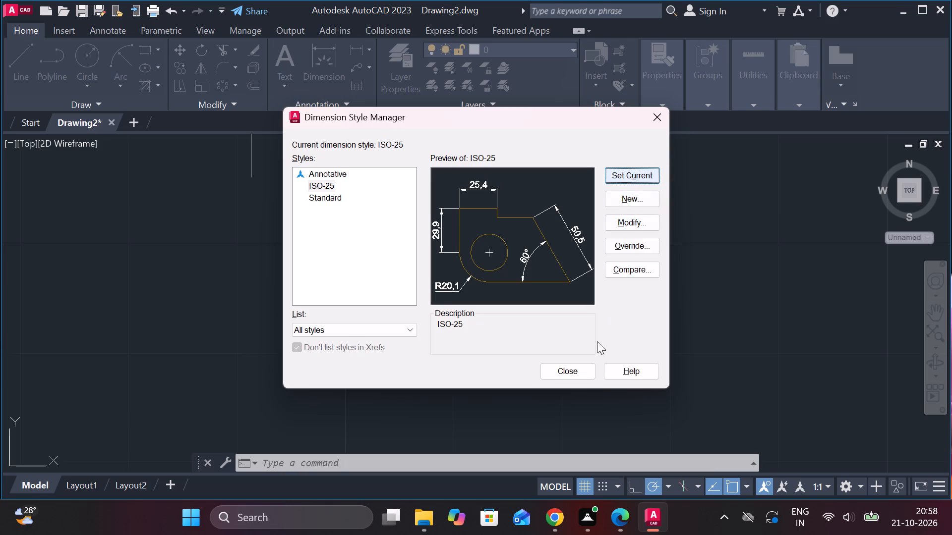
left_click(569, 380)
left_click(562, 370)
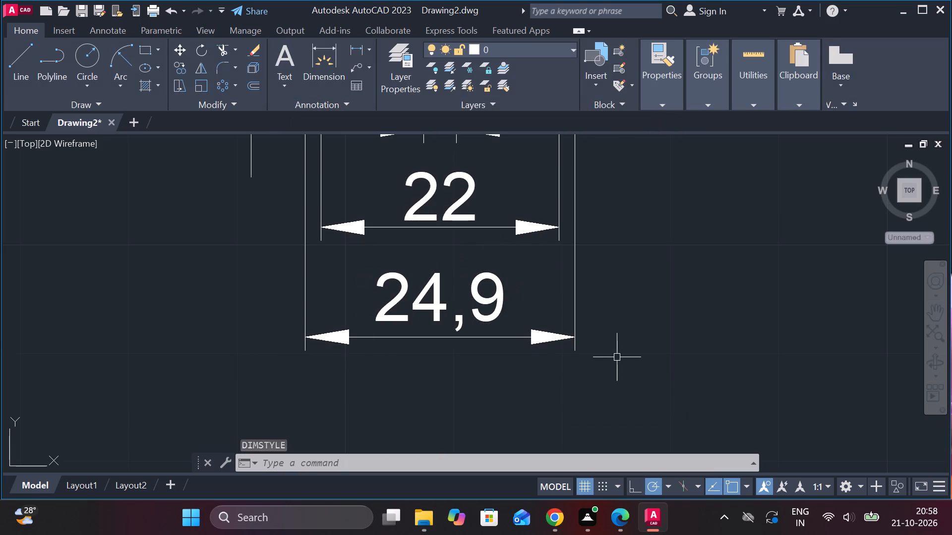
Replace the text of the shoulder width dimension, the lowest one below the valve, with Ø25.
scroll(496, 296, "down", 2)
scroll(507, 302, "up", 2)
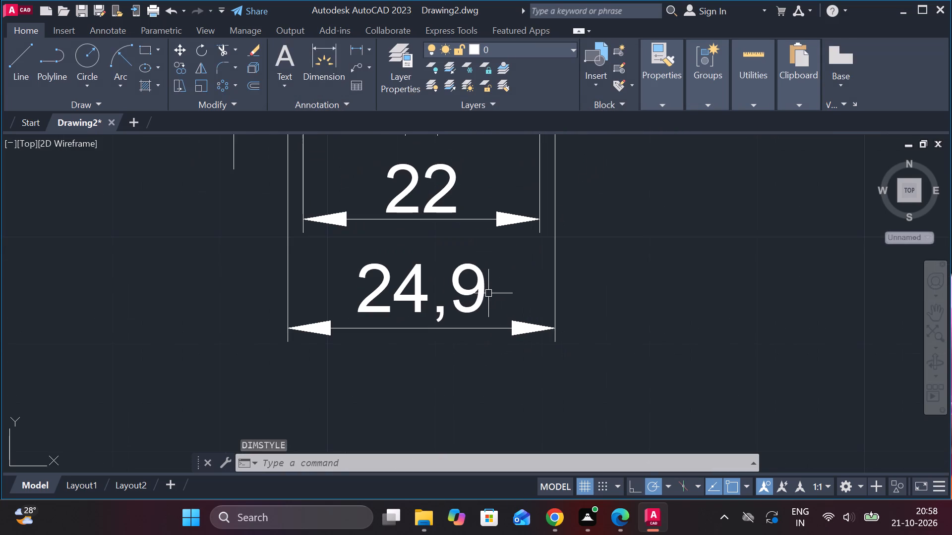
scroll(488, 293, "down", 2)
scroll(480, 294, "up", 2)
double_click(480, 294)
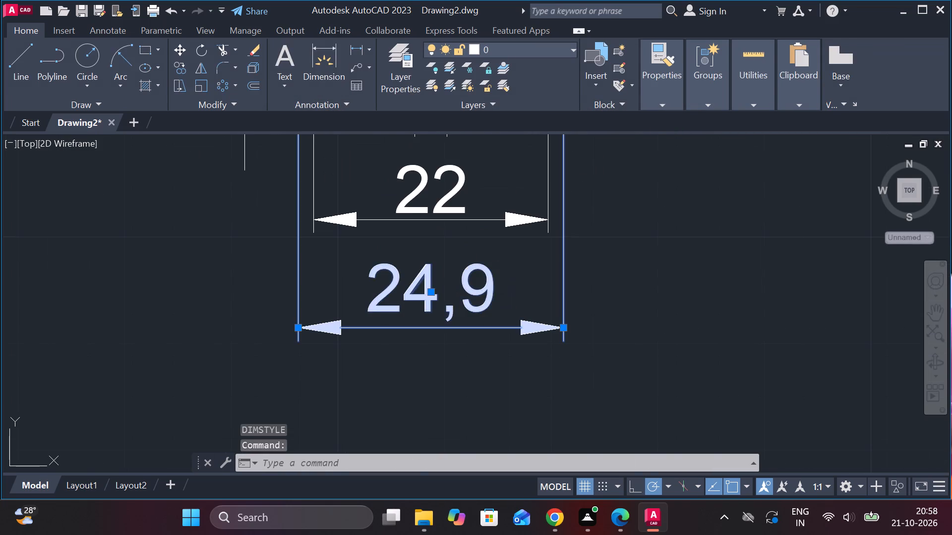
type("25")
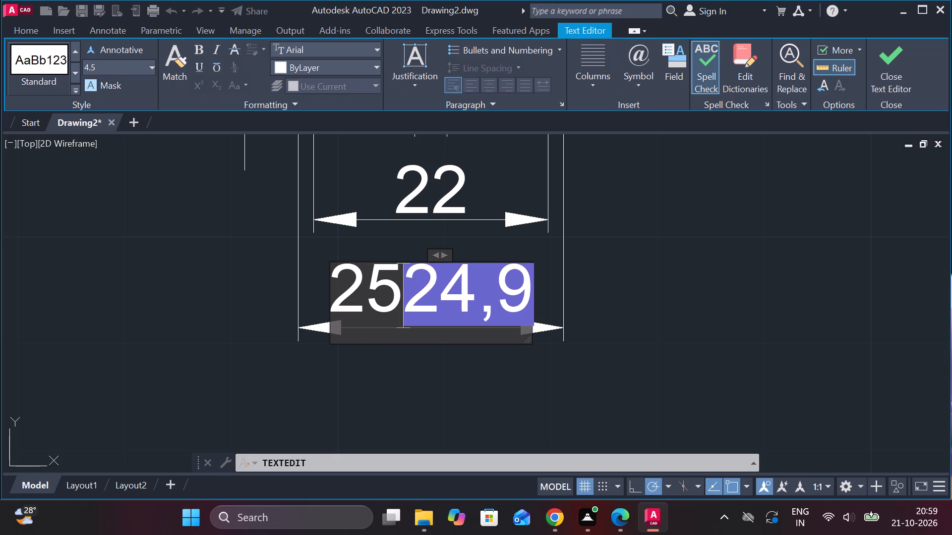
key("Right")
key("BackSpace")
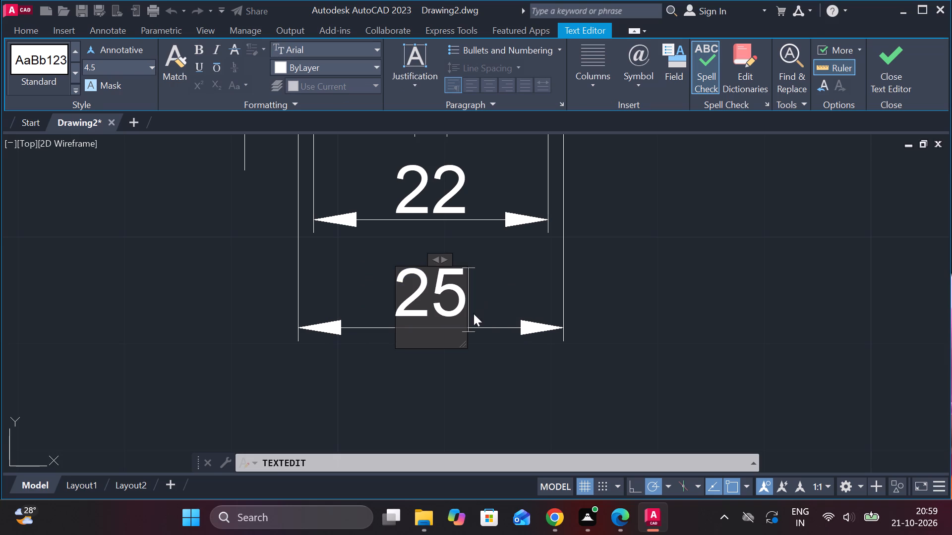
left_click(417, 304)
key("Left")
left_click(641, 91)
left_click(692, 144)
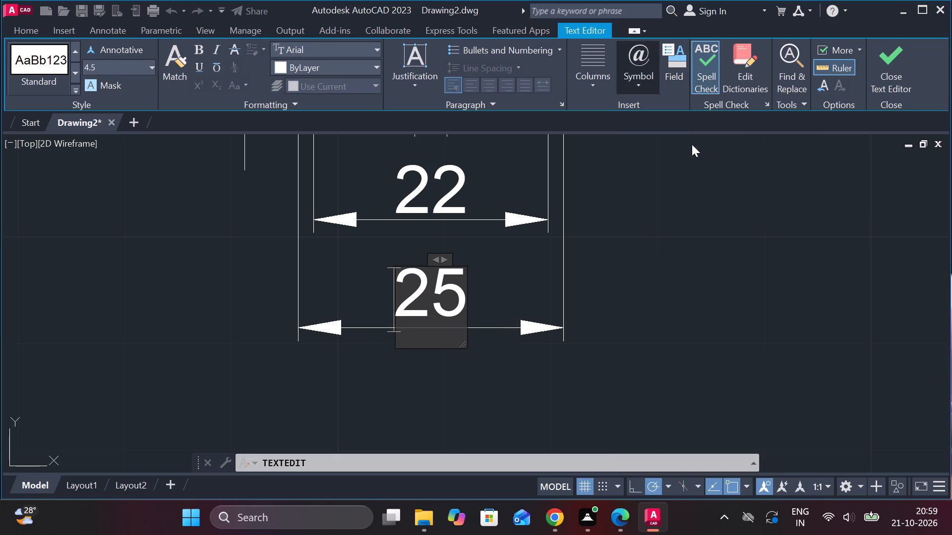
left_click(873, 72)
Add a diameter symbol before the bottom edge's width dimension text so it reads Ø22.
double_click(422, 205)
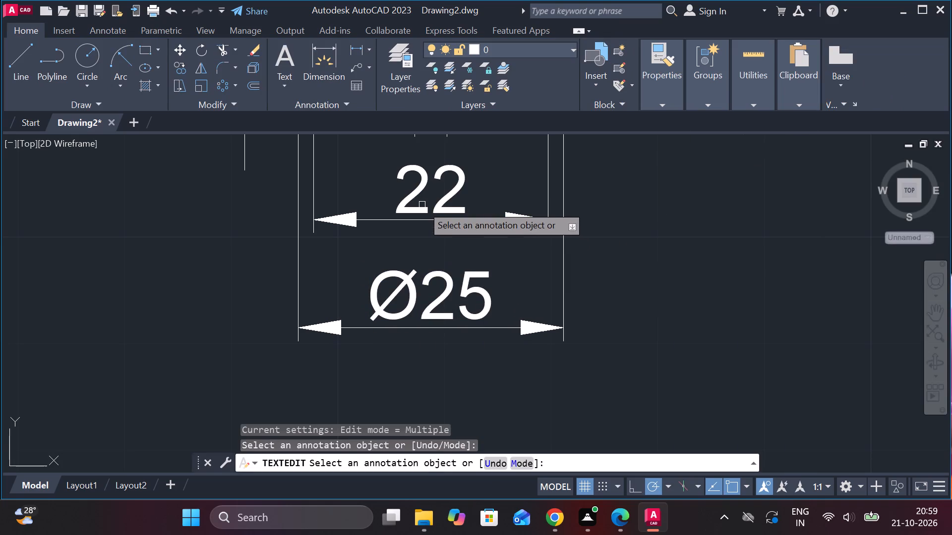
double_click(419, 203)
double_click(411, 190)
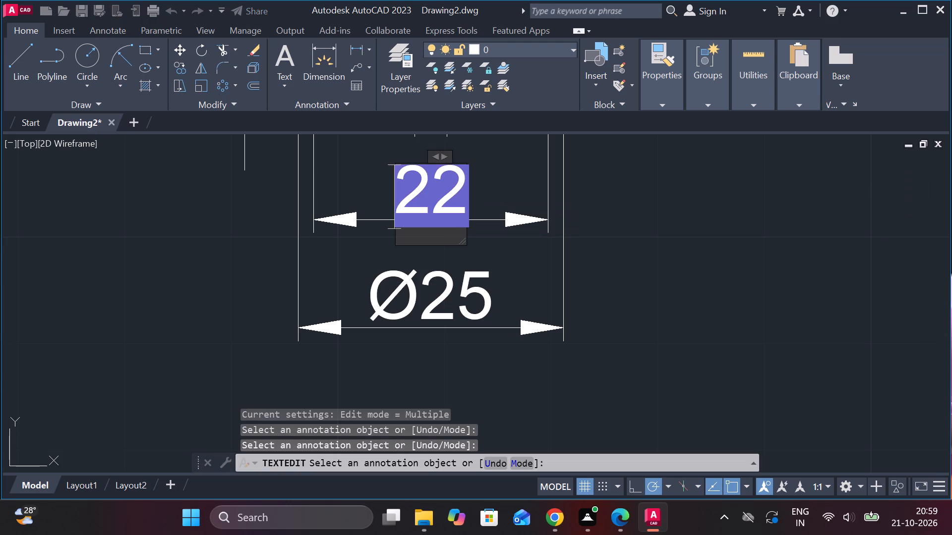
left_click(652, 86)
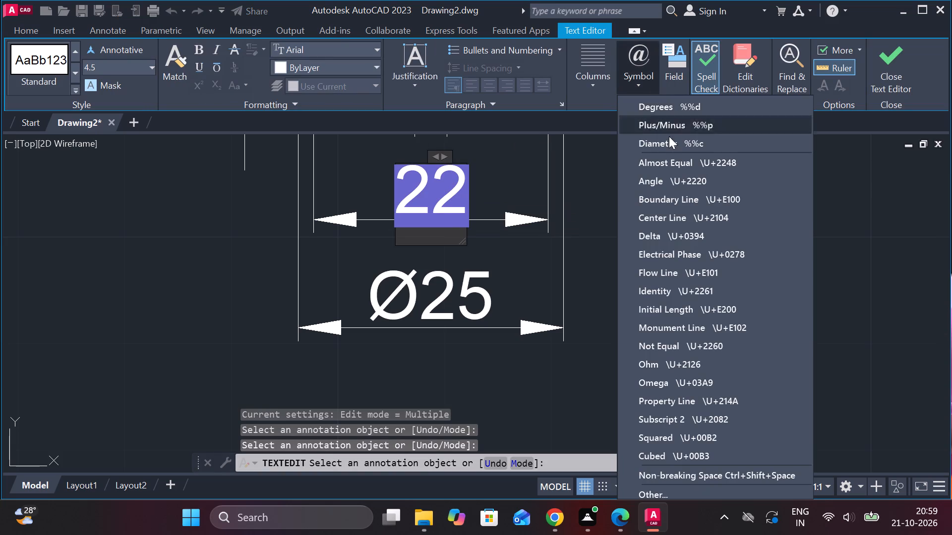
left_click(668, 144)
left_click(657, 236)
scroll(625, 229, "up", 1)
scroll(625, 229, "down", 3)
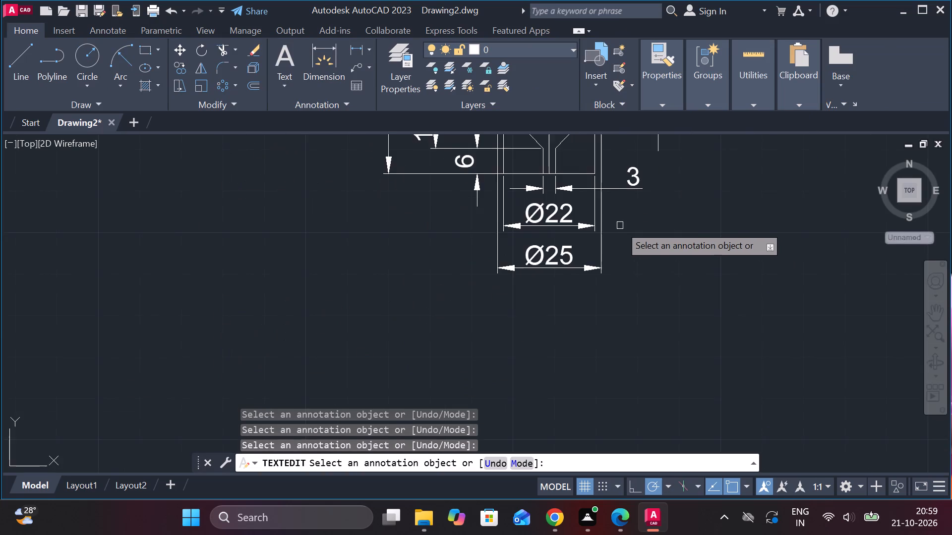
Add a diameter symbol before the bore's width dimension text above the valve so it reads Ø10.
middle_click_drag(625, 227, 615, 345)
middle_click_drag(602, 226, 610, 301)
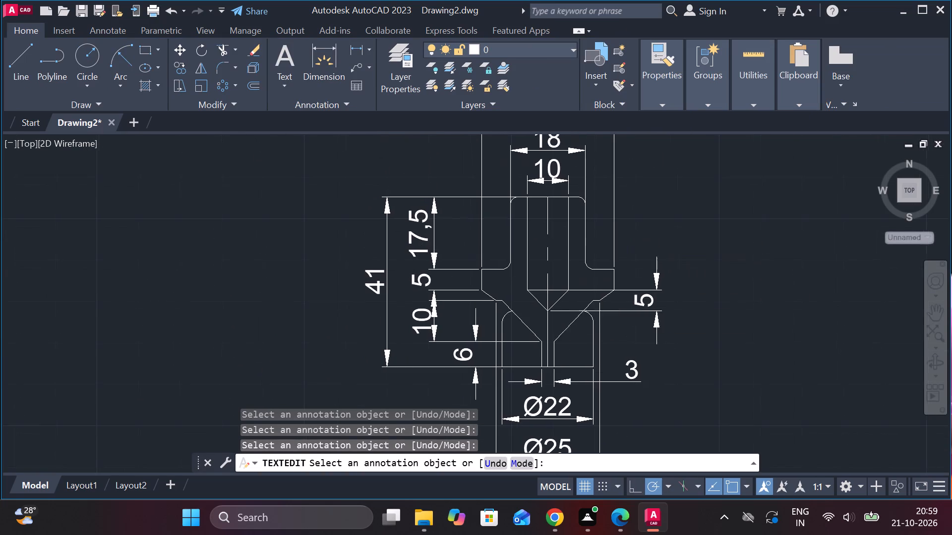
middle_click_drag(514, 213, 496, 267)
scroll(526, 209, "up", 3)
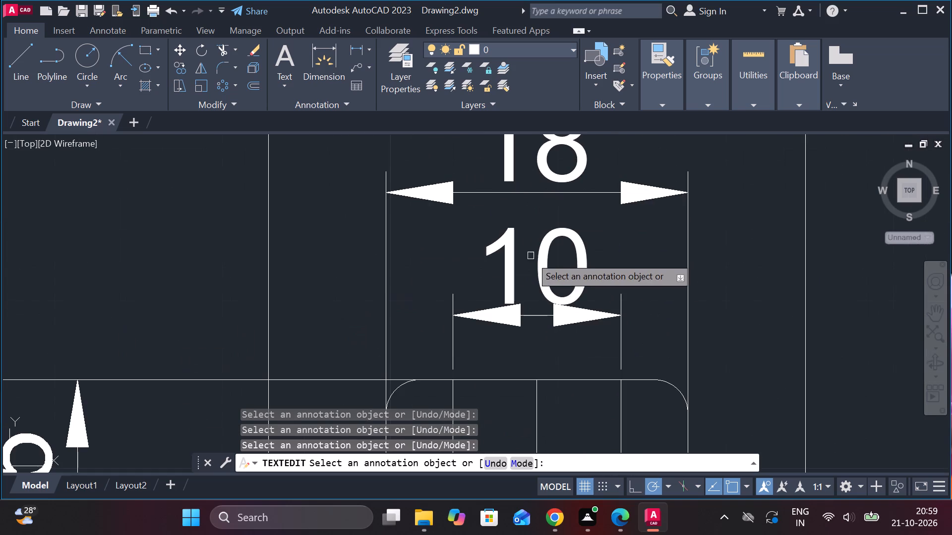
double_click(512, 264)
left_click(639, 84)
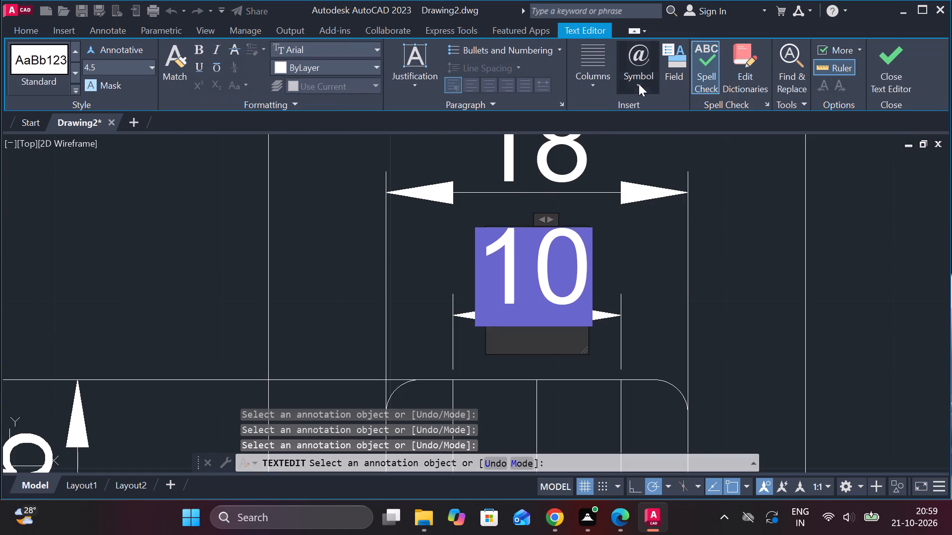
left_click(661, 141)
left_click(625, 170)
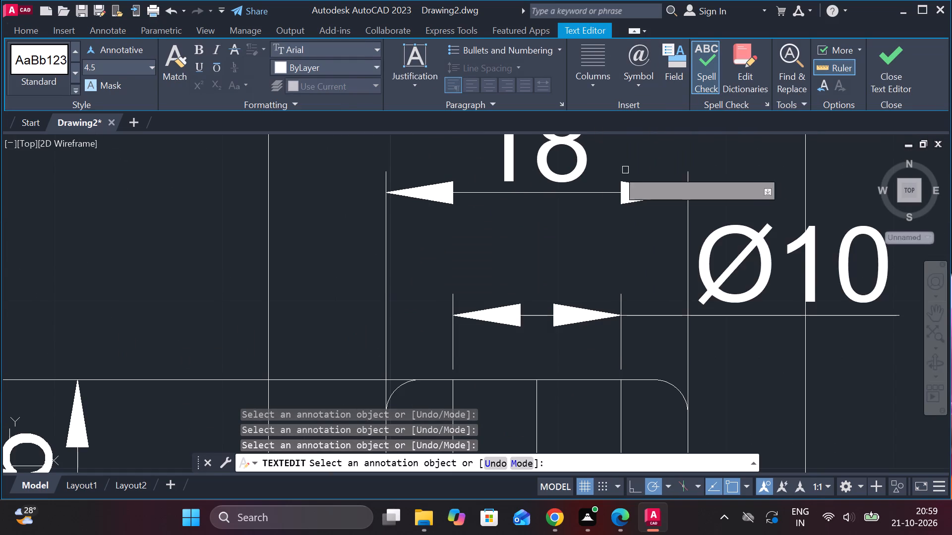
Add a diameter symbol before the stem's width dimension text so it reads Ø18.
scroll(586, 170, "up", 1)
scroll(586, 176, "down", 1)
middle_click_drag(588, 200, 544, 309)
double_click(502, 269)
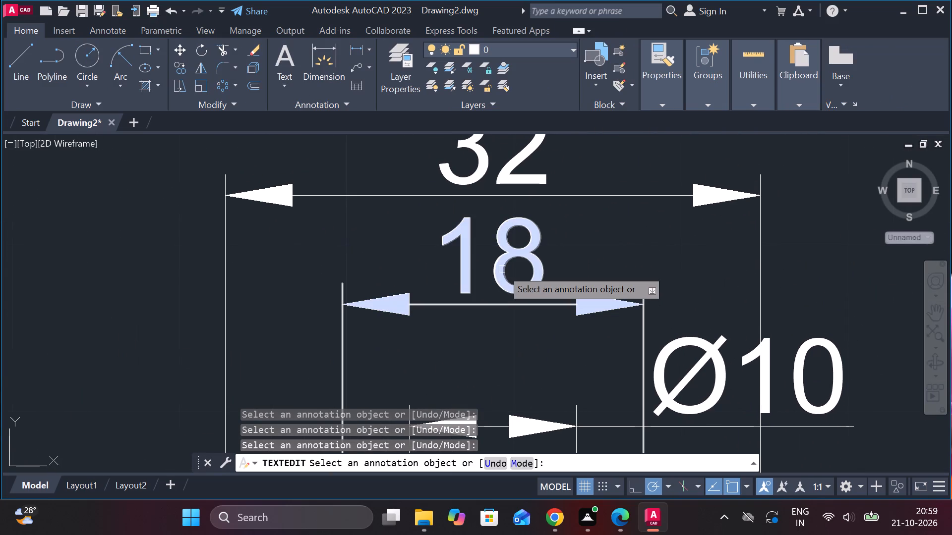
left_click(634, 84)
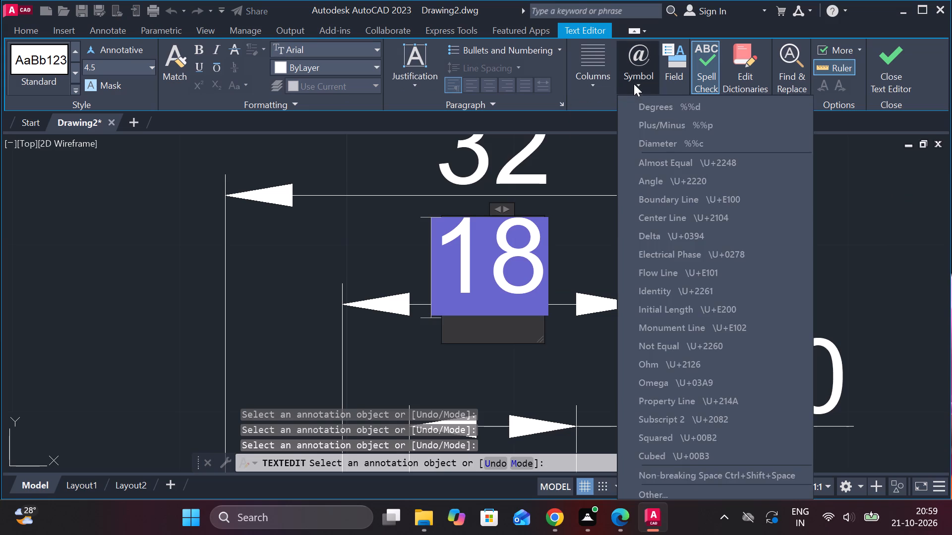
left_click(663, 138)
left_click(769, 223)
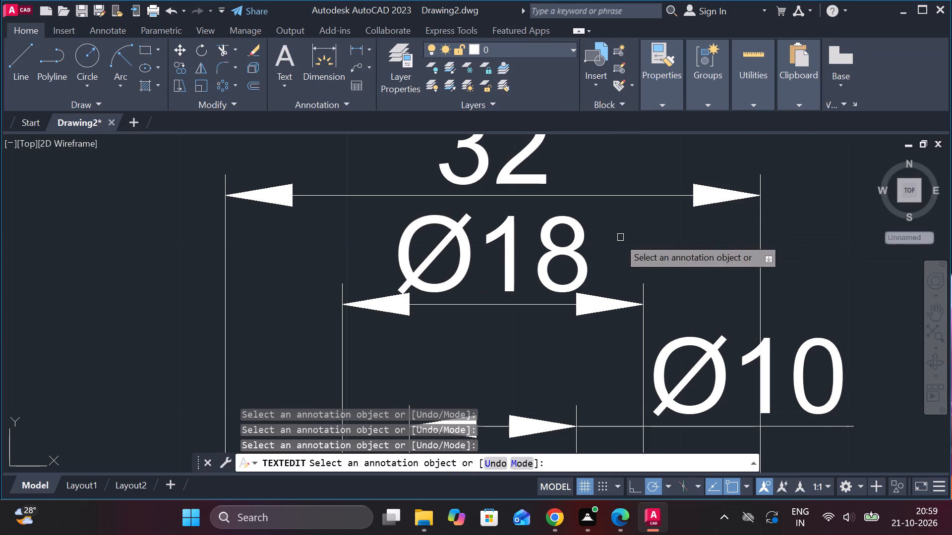
Add a diameter symbol before the collar's width dimension text so it reads Ø32, and finish text editing.
double_click(509, 181)
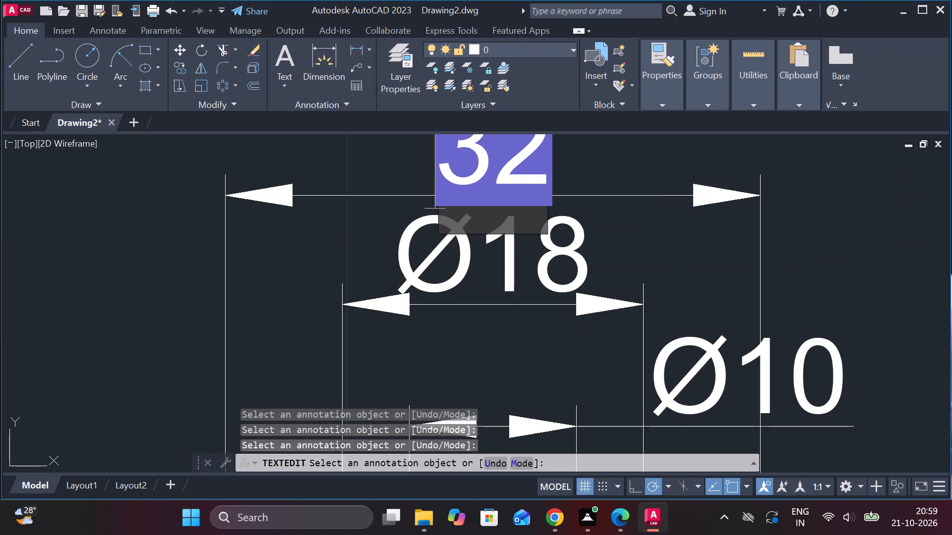
left_click(652, 89)
left_click(665, 143)
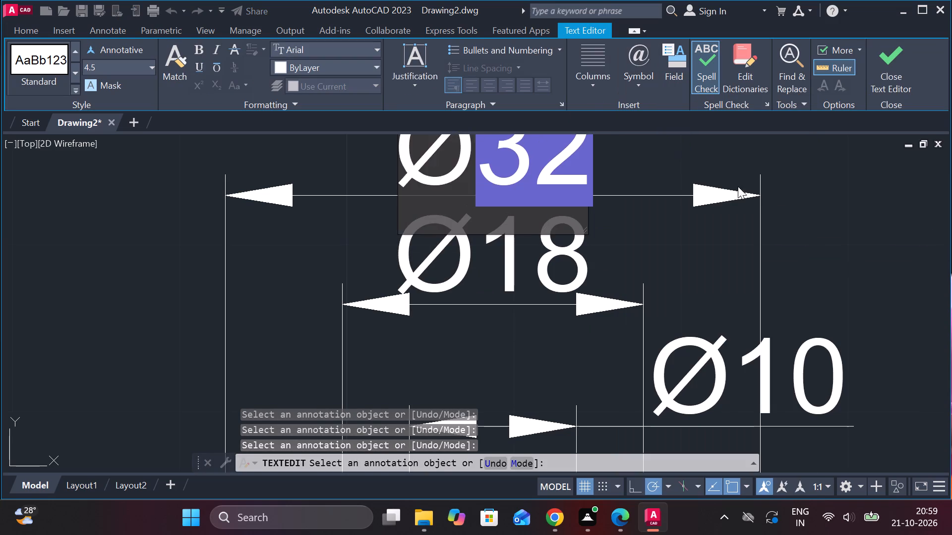
left_click(790, 220)
scroll(759, 234, "down", 2)
key("Escape")
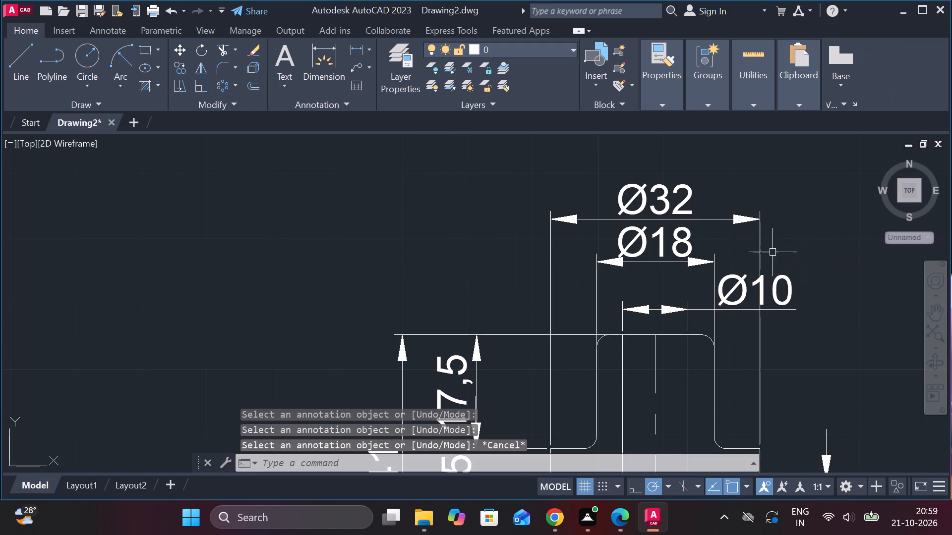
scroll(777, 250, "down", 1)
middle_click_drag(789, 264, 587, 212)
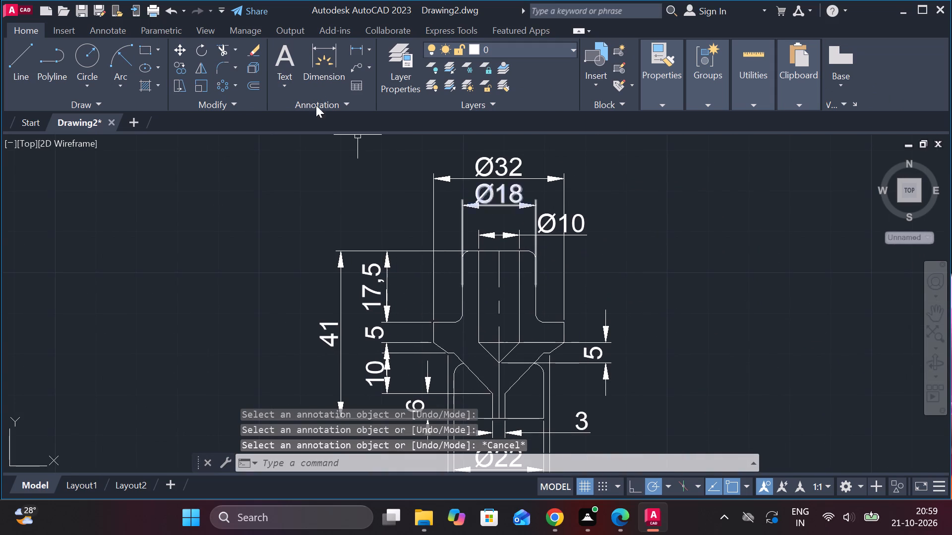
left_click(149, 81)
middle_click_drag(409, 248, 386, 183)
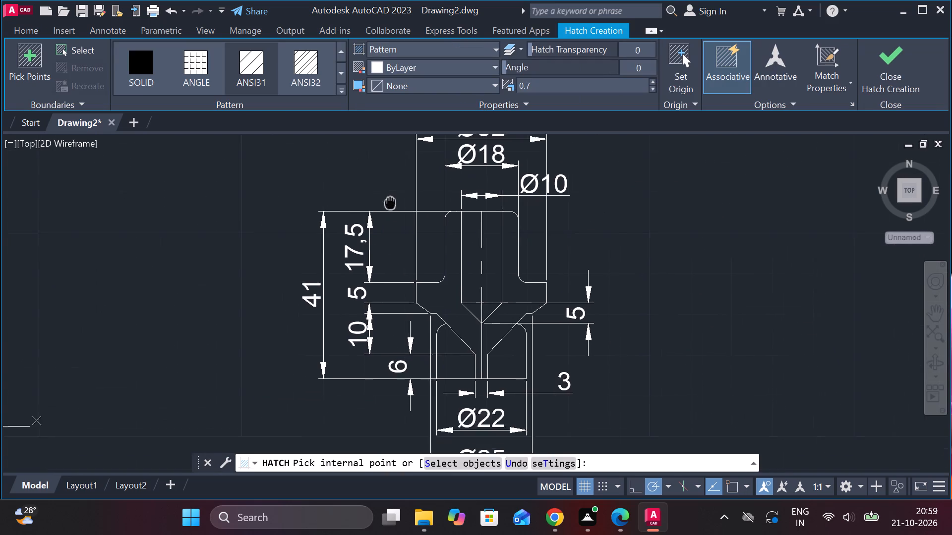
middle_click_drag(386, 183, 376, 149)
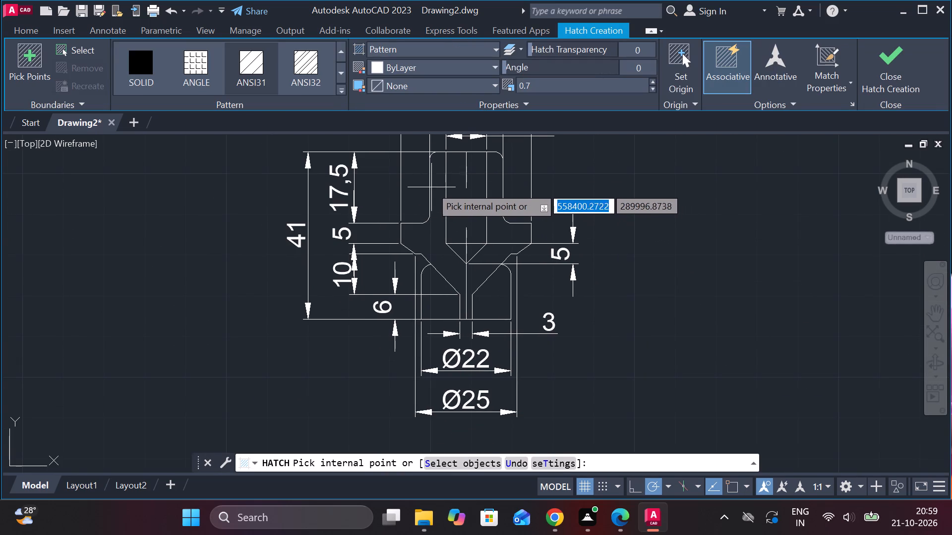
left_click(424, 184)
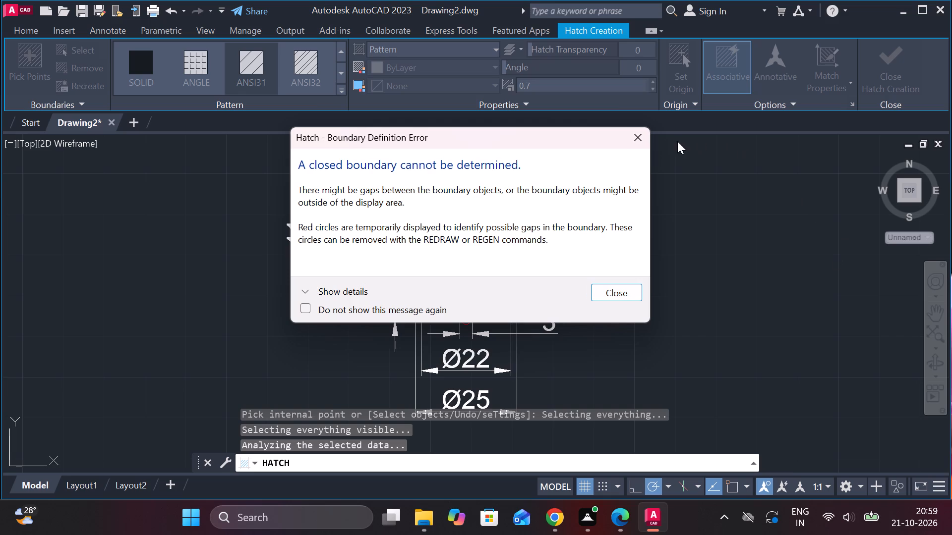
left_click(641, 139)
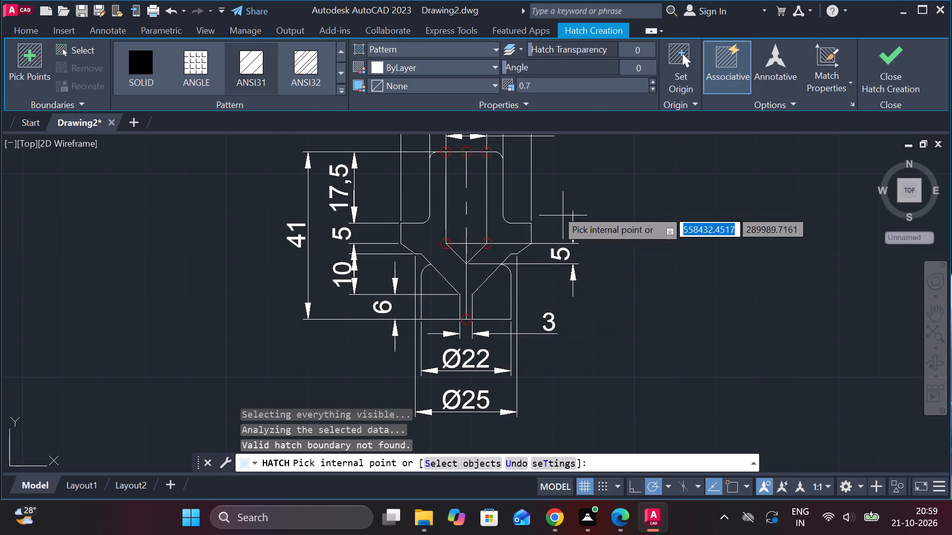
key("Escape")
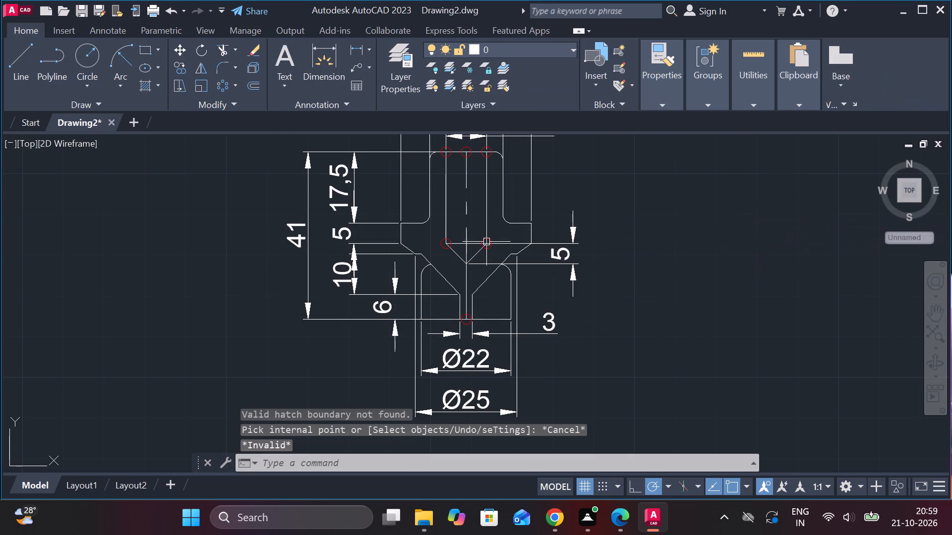
Hatch both halves of the valve's section, on either side of the bore, with the ANSI31 pattern.
left_click(143, 85)
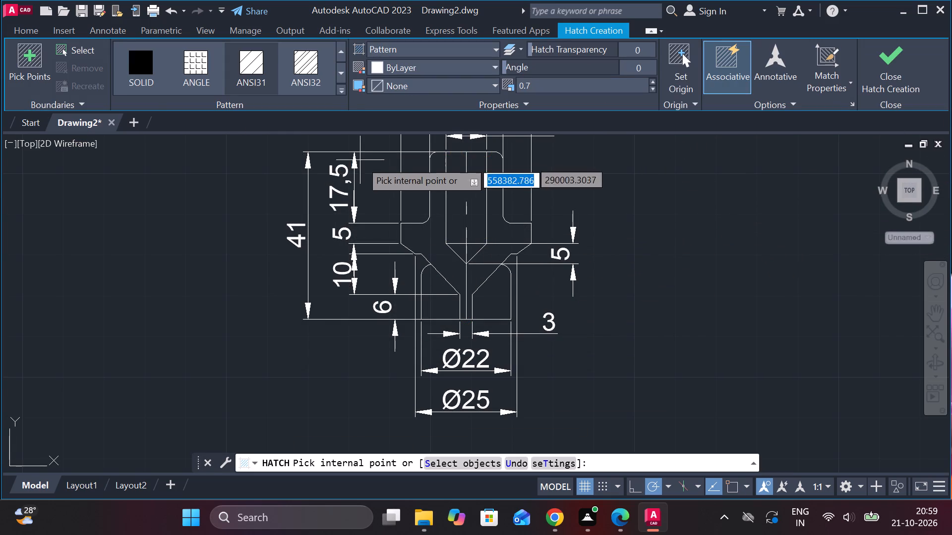
scroll(418, 178, "up", 2)
left_click(455, 218)
scroll(538, 273, "down", 2)
left_click(584, 253)
middle_click_drag(577, 264, 558, 249)
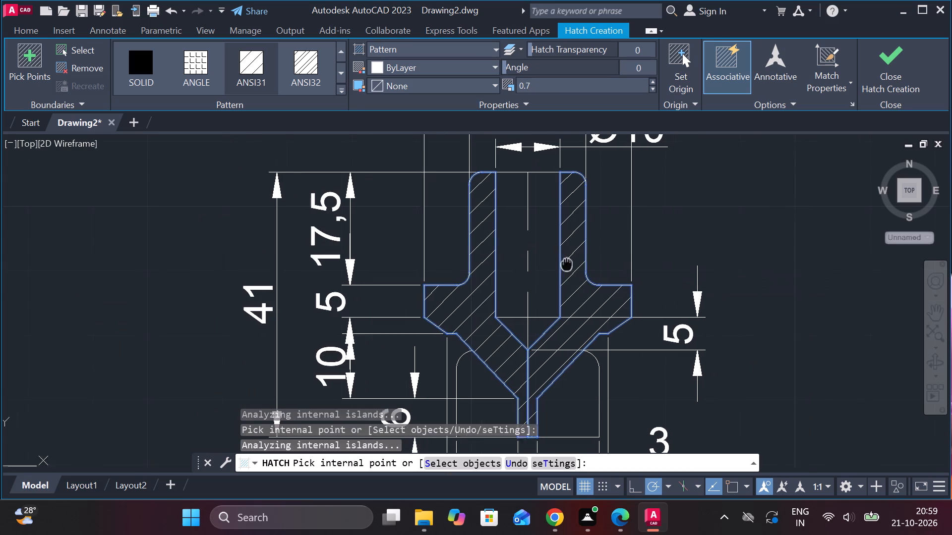
middle_click_drag(558, 249, 539, 165)
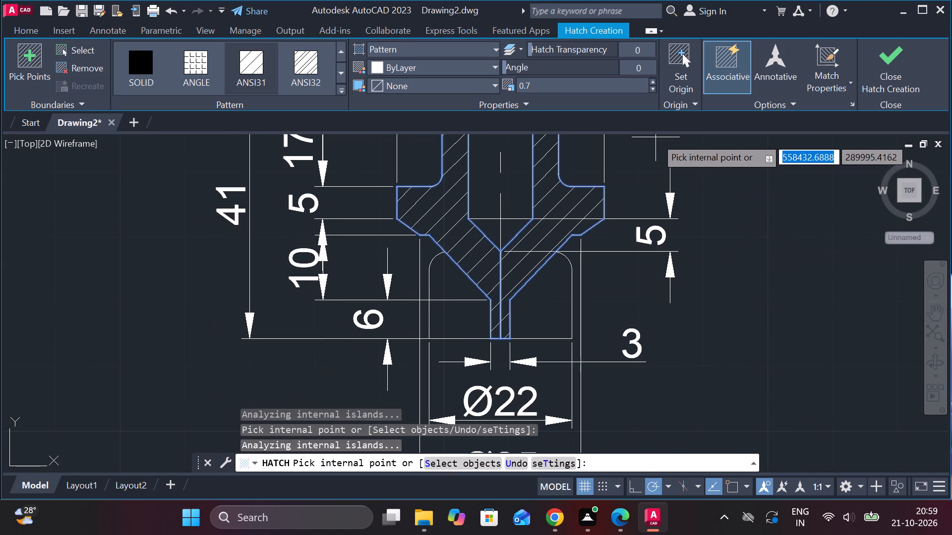
left_click(873, 69)
Copy the valve body's two-line caption to just below the valve's Ø25 dimension.
scroll(740, 258, "down", 1)
middle_click_drag(740, 258, 650, 239)
scroll(740, 258, "down", 1)
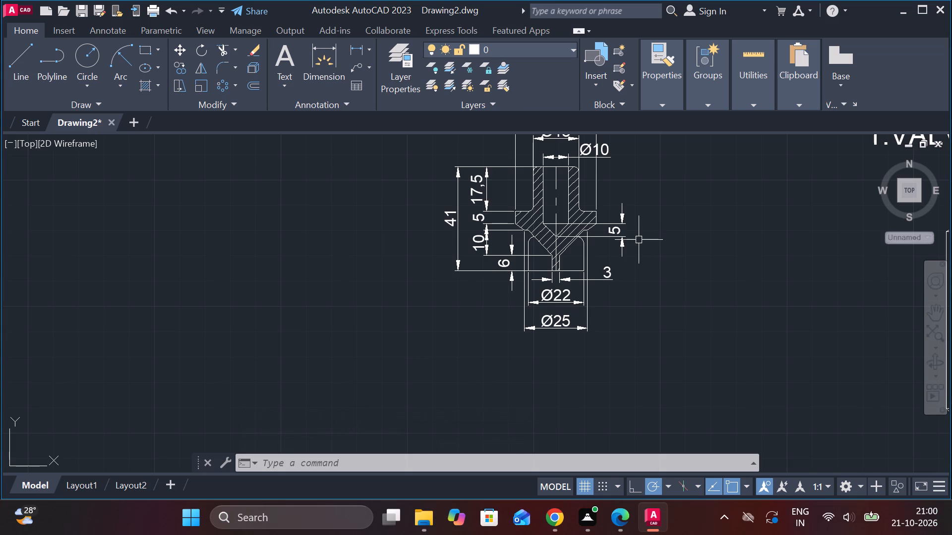
scroll(675, 245, "down", 1)
middle_click_drag(699, 238, 458, 273)
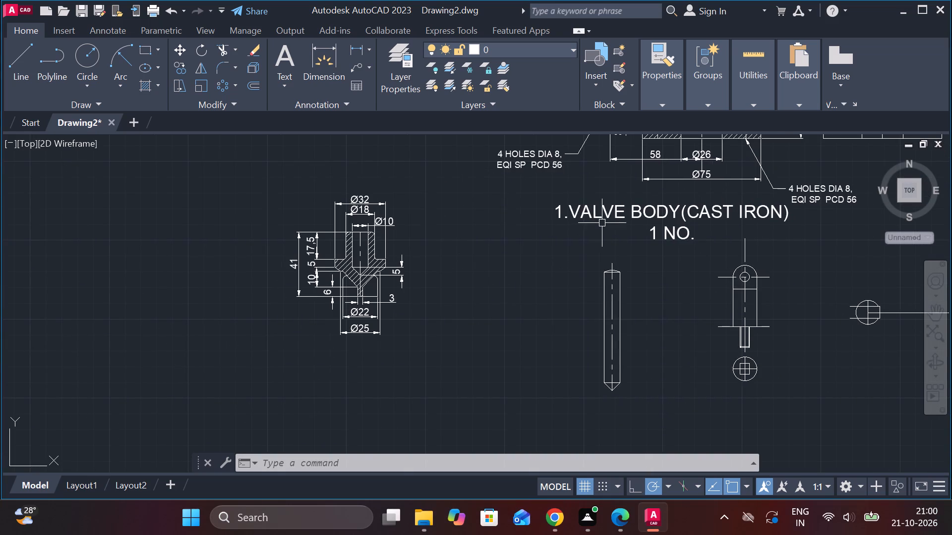
left_click(606, 215)
type("CO")
key("Return")
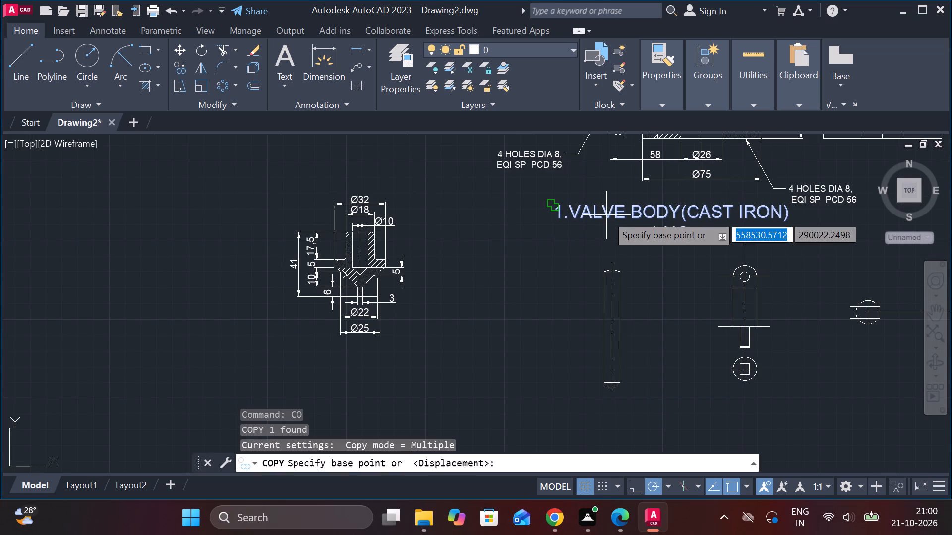
left_click(644, 260)
scroll(357, 433, "up", 1)
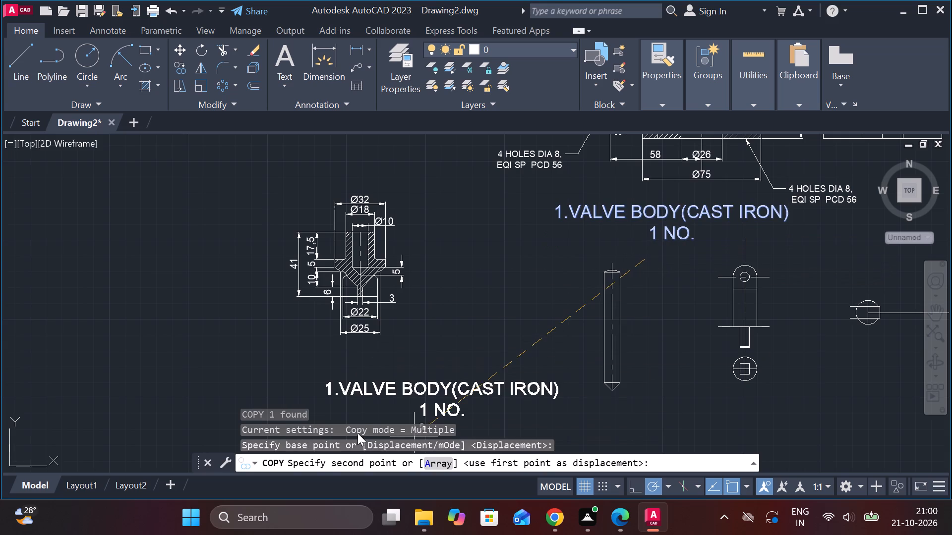
scroll(360, 398, "up", 1)
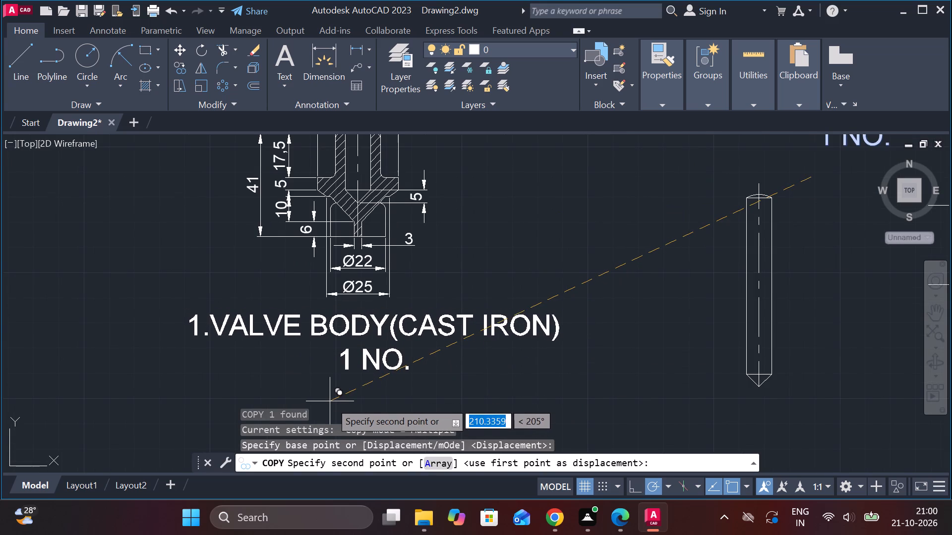
left_click(330, 401)
key("Escape")
In the copied caption, change the item number to 2 and delete the word BODY.
left_click(347, 312)
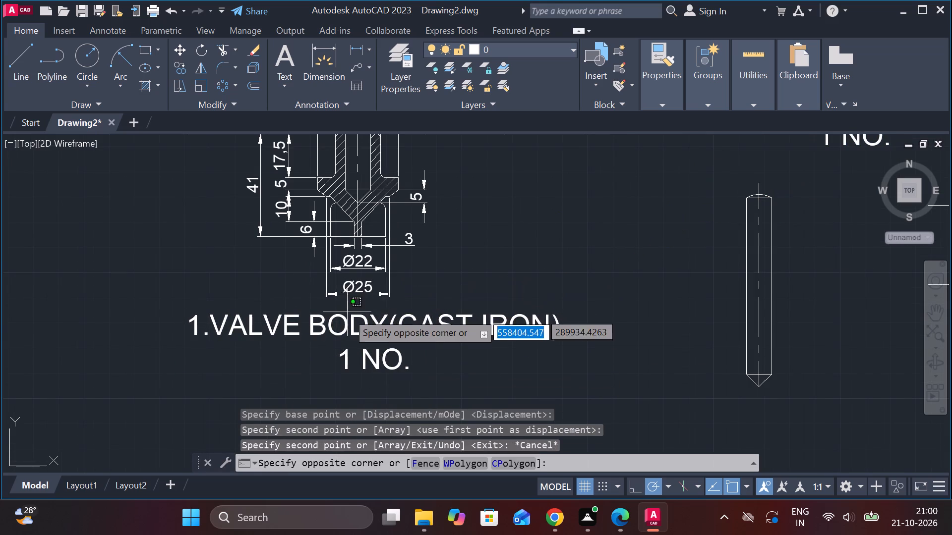
key("Escape")
double_click(357, 323)
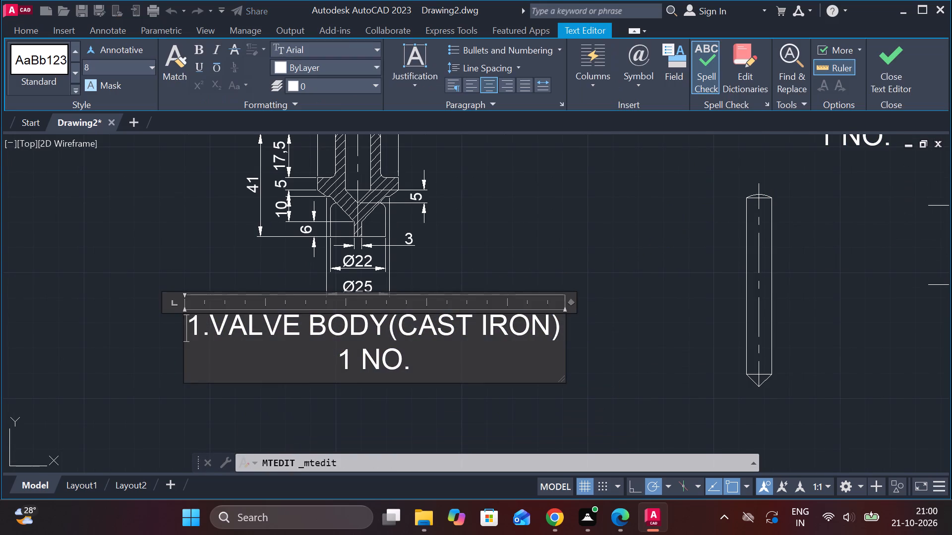
left_click(200, 329)
key("BackSpace")
key("2")
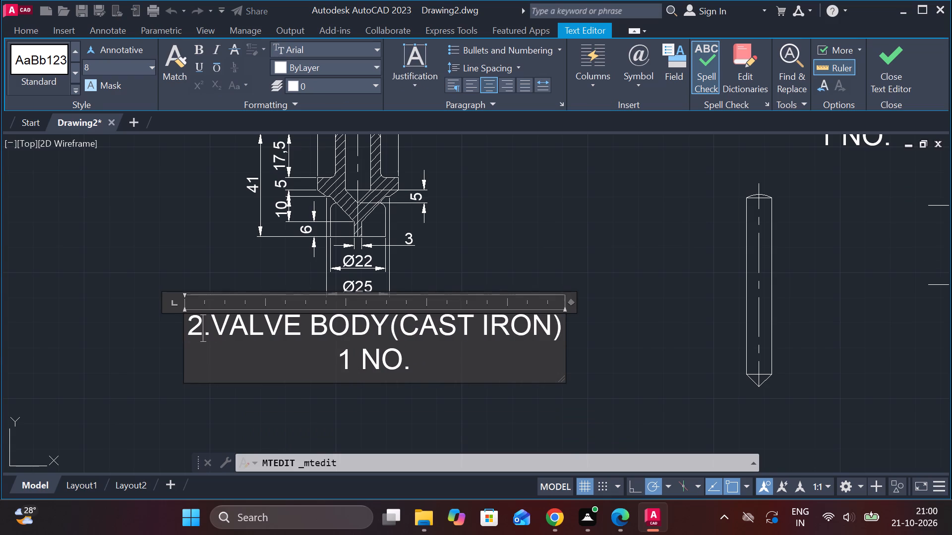
left_click(390, 323)
key("BackSpace")
key("BackSpace")
key("BackSpace")
key("BackSpace")
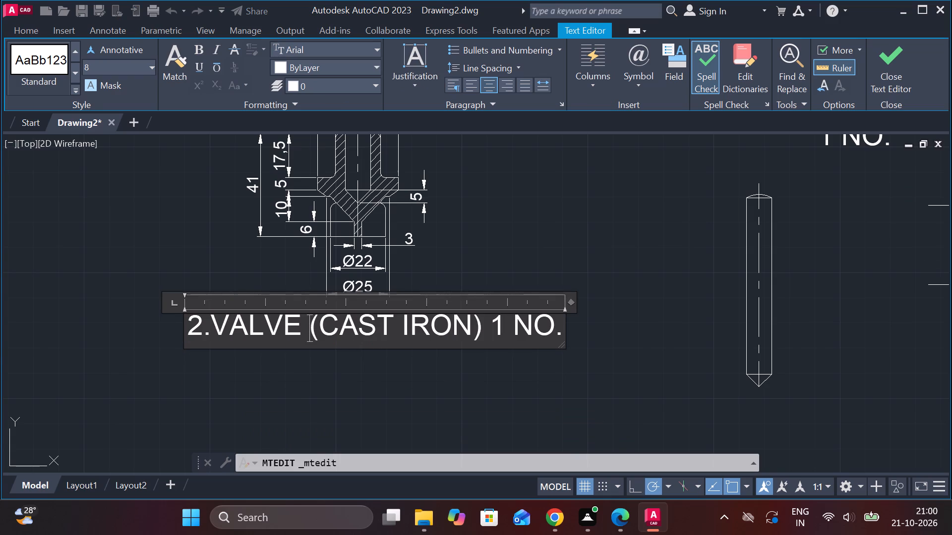
Replace the material in the valve caption's brackets with GUN METAL.
key("Right")
key("Right")
key("Right")
key("Right")
key("Right")
key("Right")
key("Right")
key("Right")
key("Right")
key("Right")
key("BackSpace")
key("BackSpace")
key("BackSpace")
key("BackSpace")
key("BackSpace")
key("BackSpace")
key("BackSpace")
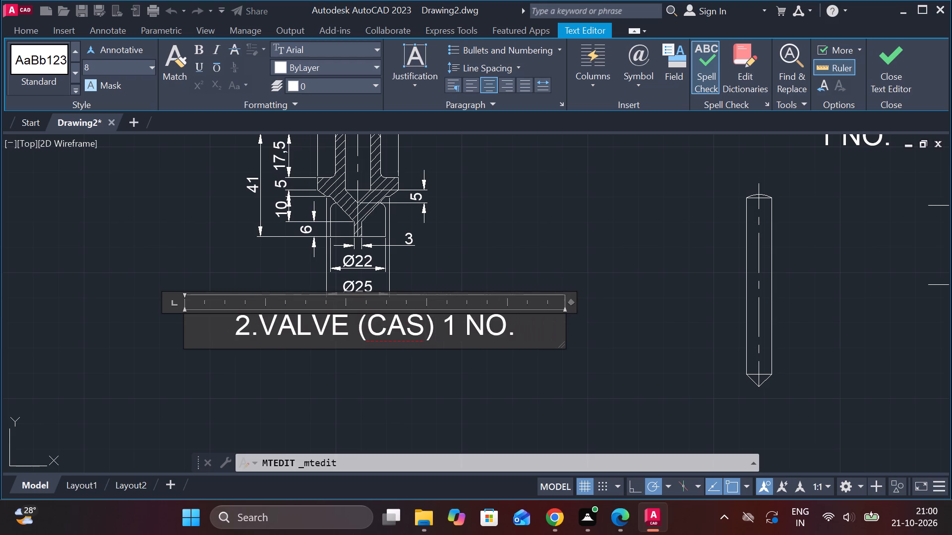
key("BackSpace")
key("BackSpace")
type("GUN METAL")
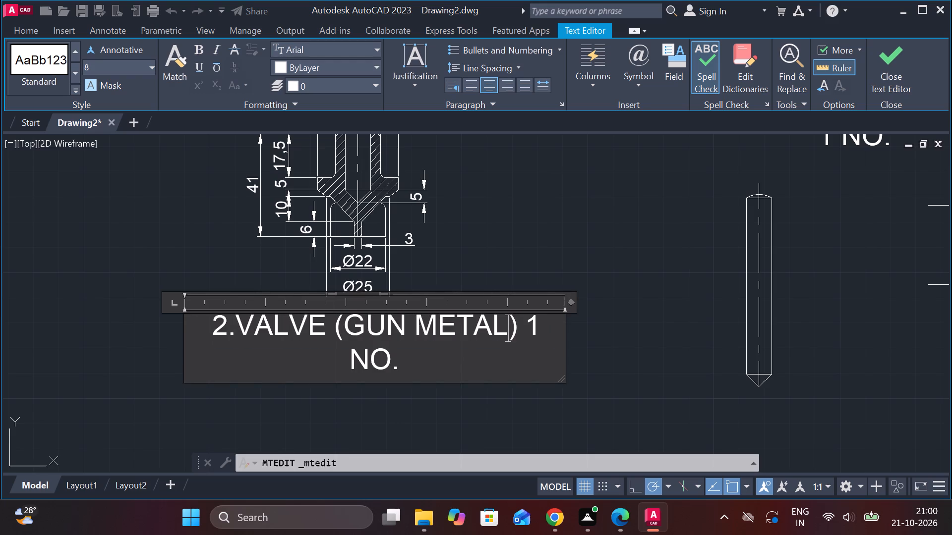
Move 1 NO. onto its own second line in the valve caption and finish text editing.
left_click(530, 325)
key("Return")
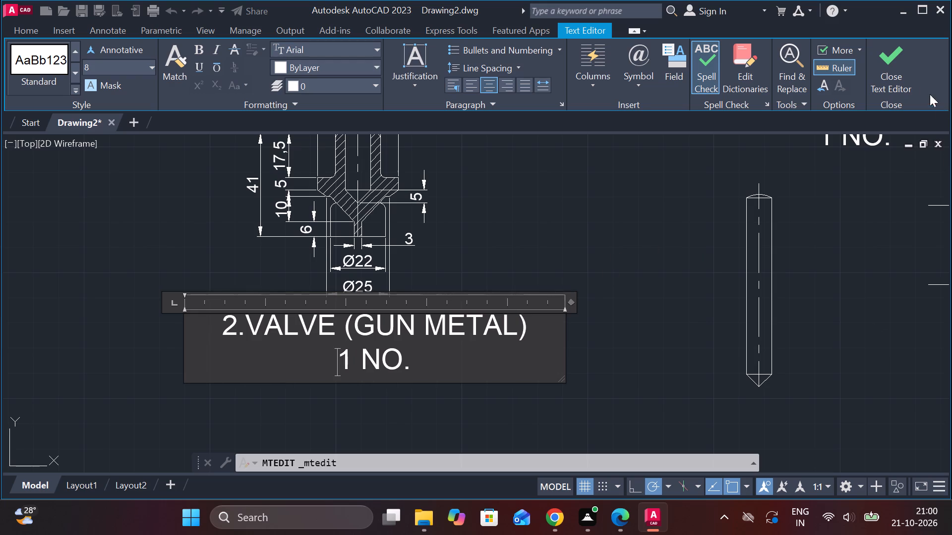
left_click(906, 68)
Add a vertical linear dimension for the pointed pin's straight side, placed outside its left edge.
scroll(549, 250, "down", 1)
middle_click(566, 264)
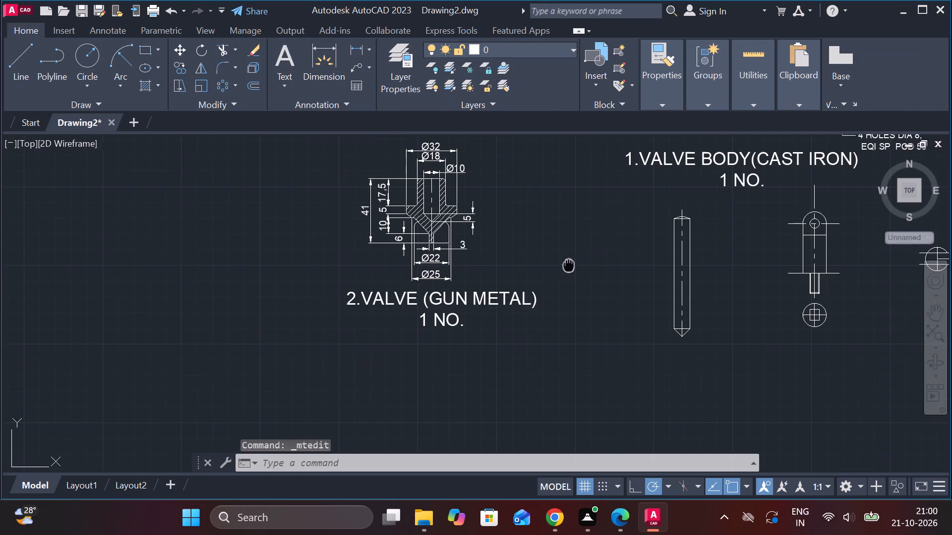
scroll(569, 277, "down", 3)
scroll(570, 279, "up", 2)
middle_click_drag(570, 279, 513, 258)
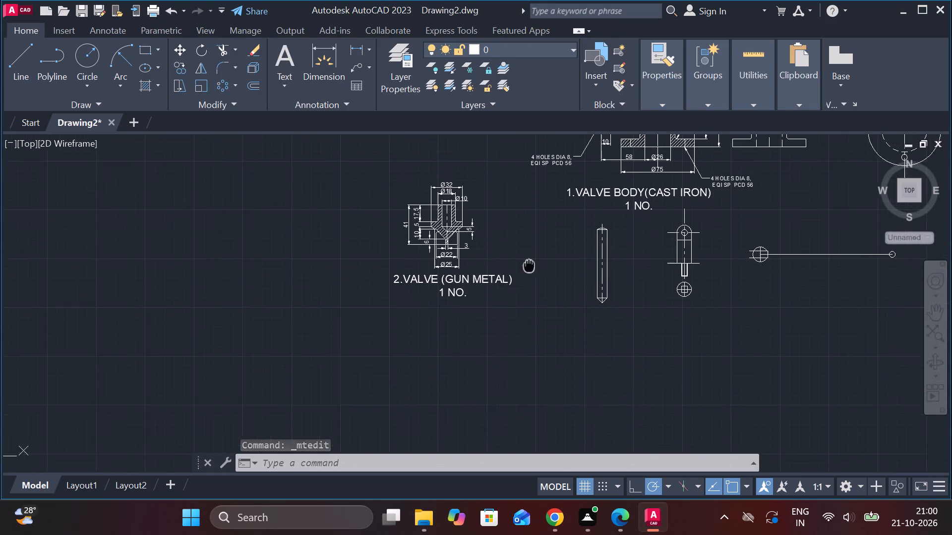
middle_click_drag(513, 258, 512, 258)
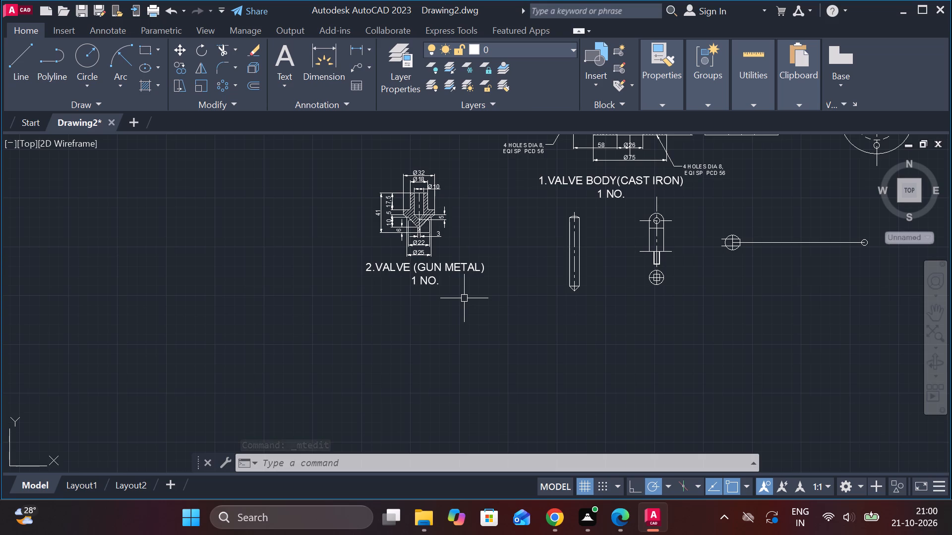
scroll(461, 255, "up", 2)
middle_click_drag(461, 255, 315, 273)
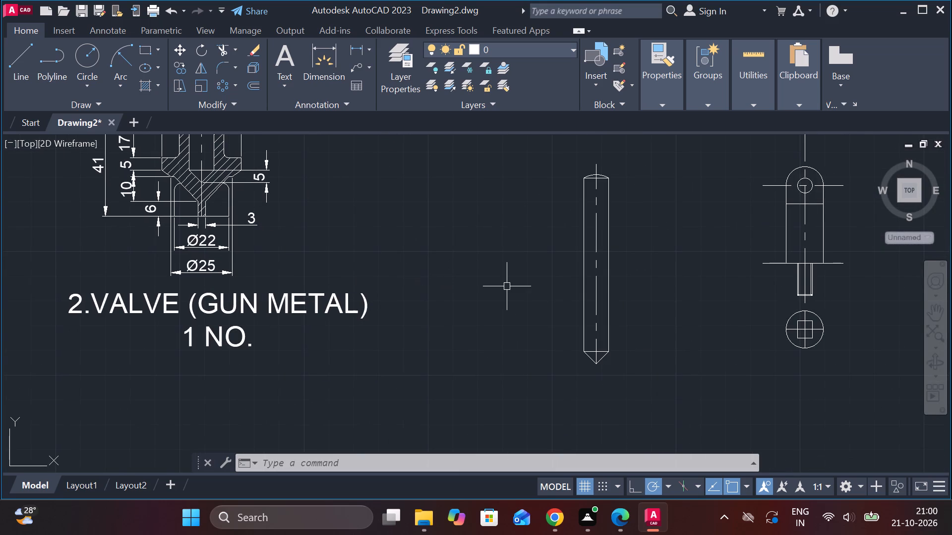
middle_click_drag(576, 311, 553, 310)
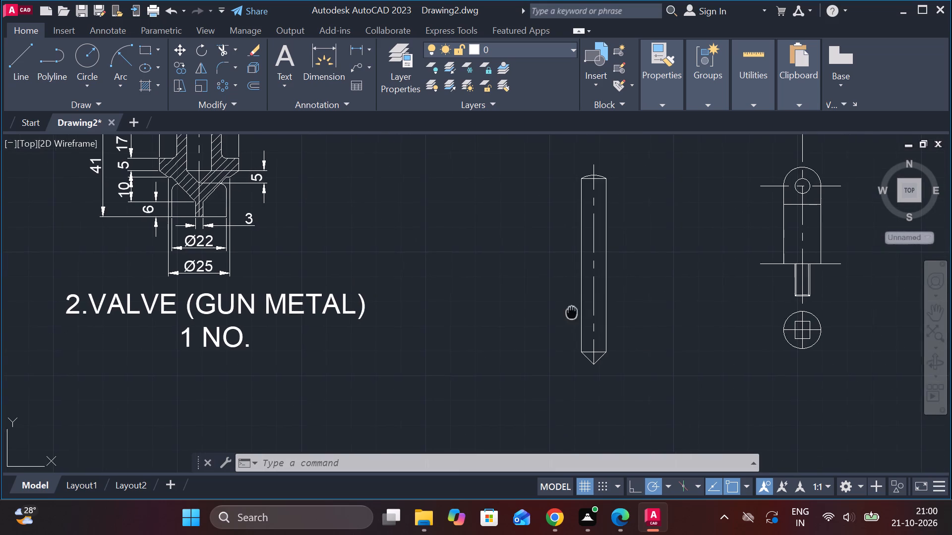
middle_click_drag(553, 310, 500, 267)
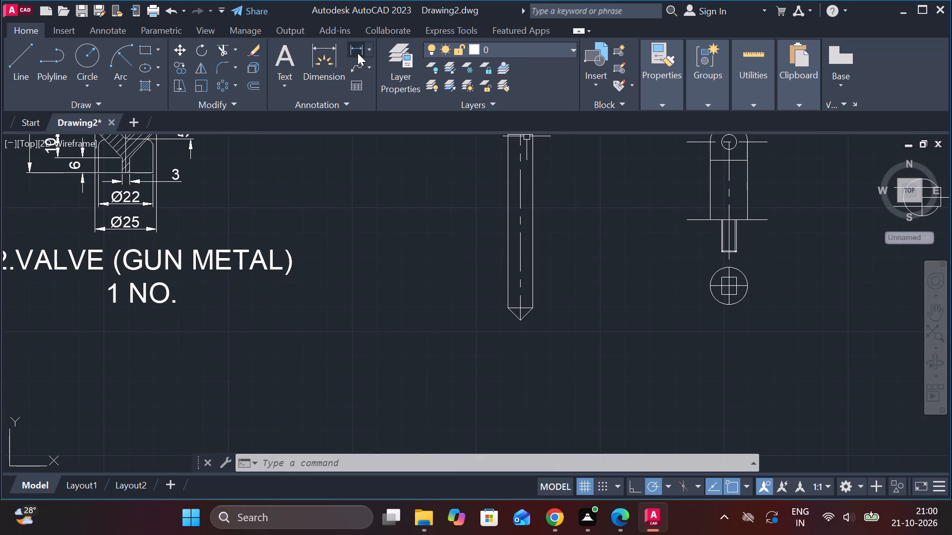
left_click(357, 53)
middle_click_drag(591, 210, 511, 229)
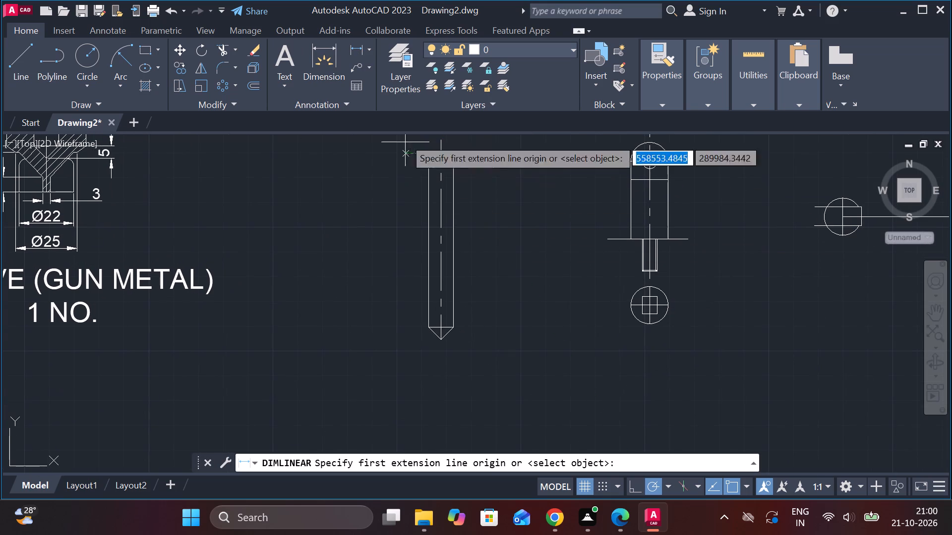
left_click(428, 156)
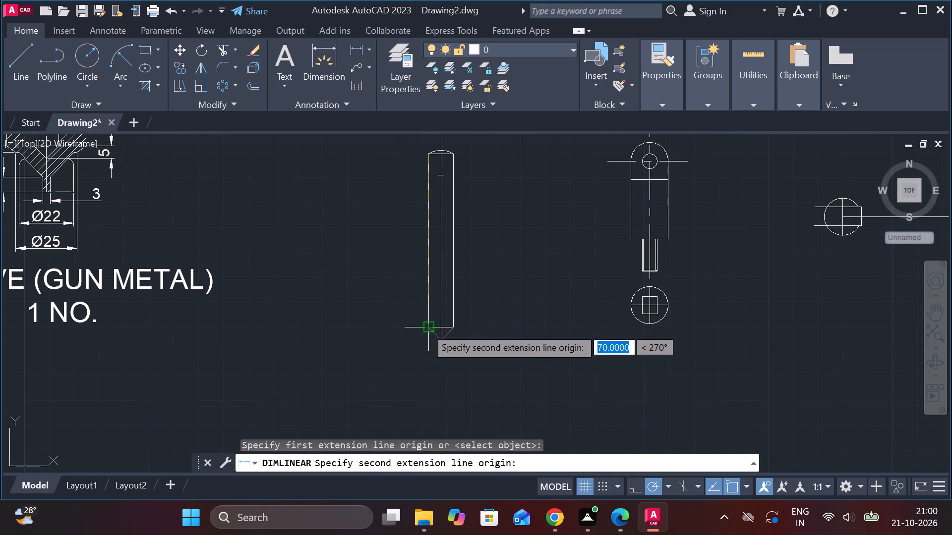
double_click(426, 327)
left_click(398, 275)
Add a horizontal linear dimension across the pointed pin's width, placed inside its body.
key("space")
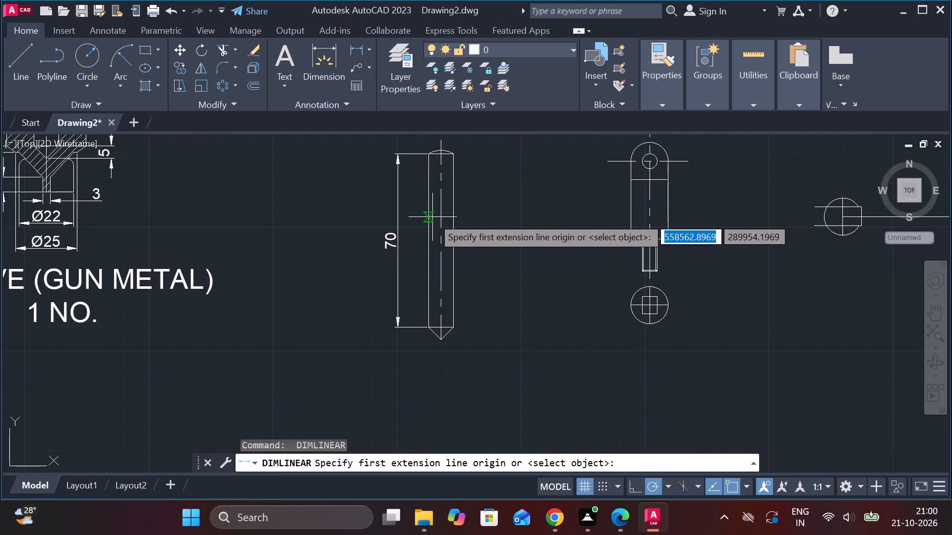
left_click(431, 217)
left_click(451, 218)
left_click(480, 219)
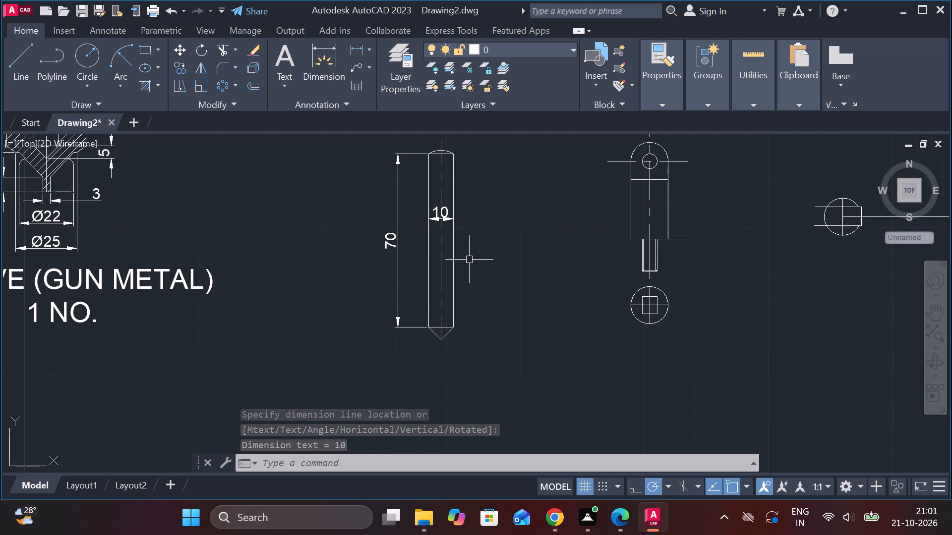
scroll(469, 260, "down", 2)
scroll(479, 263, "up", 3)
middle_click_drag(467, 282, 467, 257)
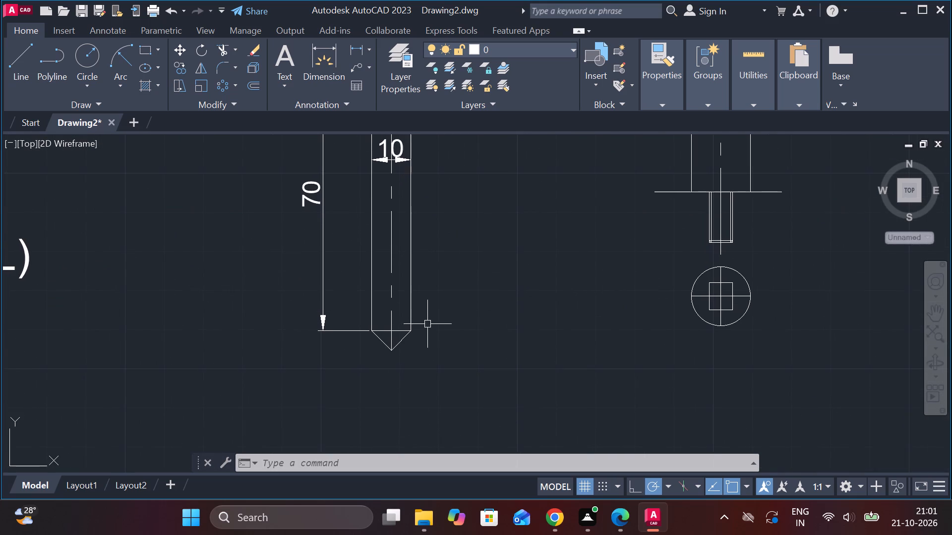
Add a vertical linear dimension for the height of the pin's pointed tip, placed outside its right edge.
scroll(431, 325, "up", 1)
key("space")
left_click(361, 336)
left_click(362, 375)
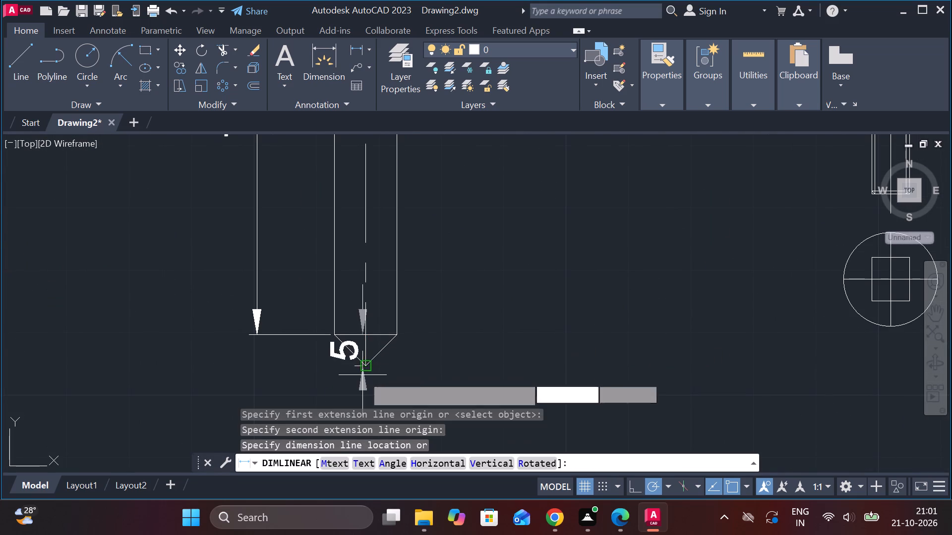
left_click(444, 360)
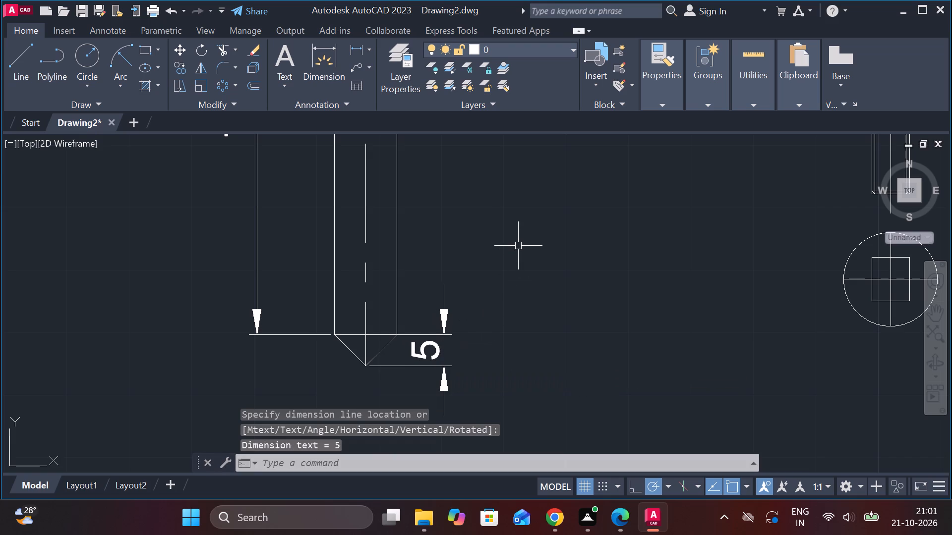
Add a diameter symbol in front of the pin's width dimension text and finish text editing.
scroll(460, 252, "down", 2)
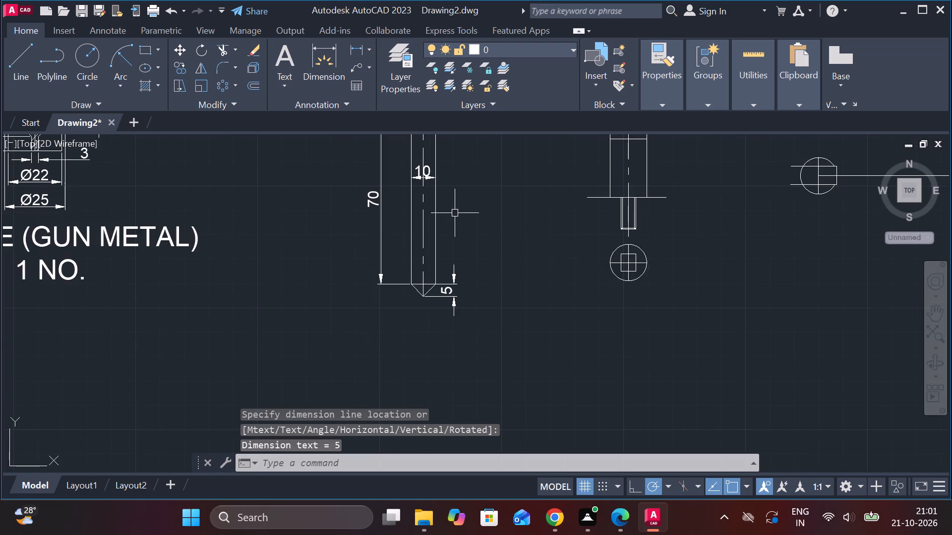
scroll(455, 213, "up", 2)
middle_click_drag(473, 237, 498, 309)
key("Escape")
double_click(386, 179)
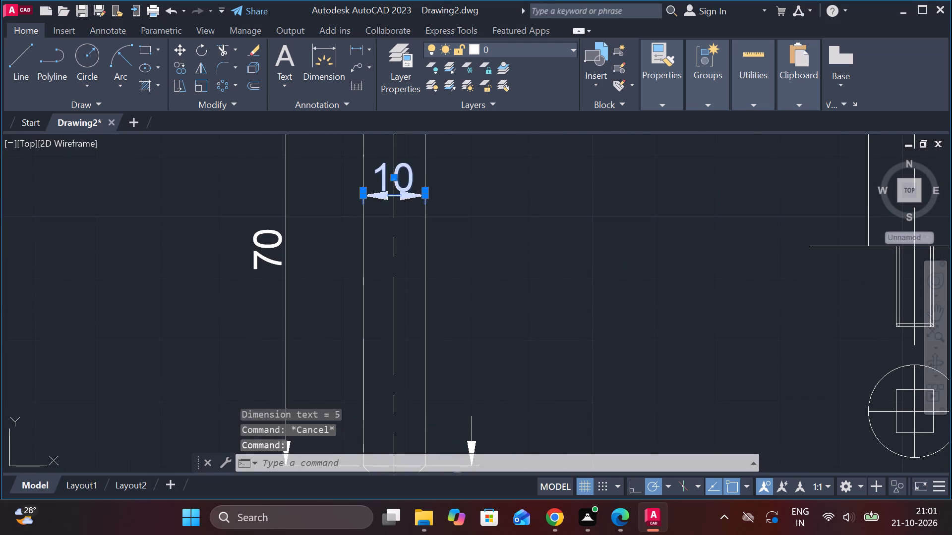
left_click(632, 90)
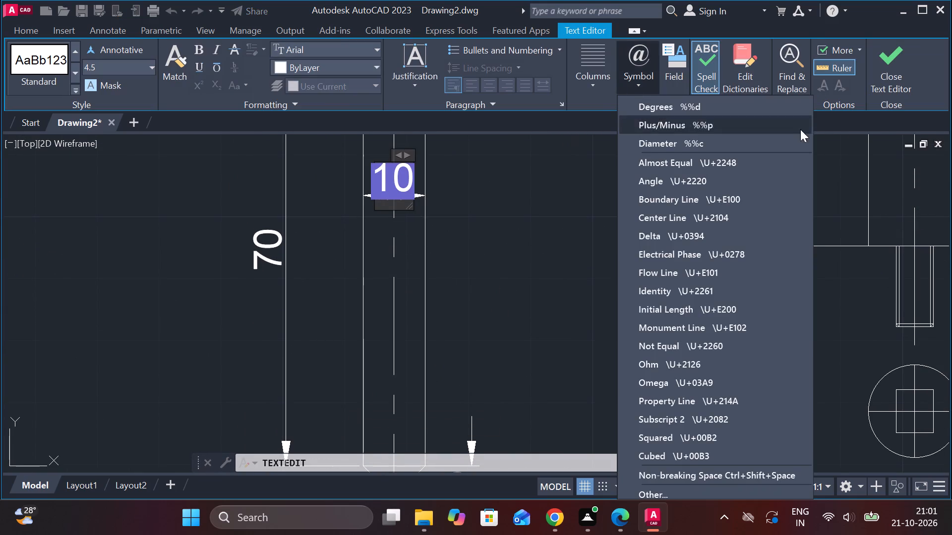
left_click(668, 142)
left_click(884, 69)
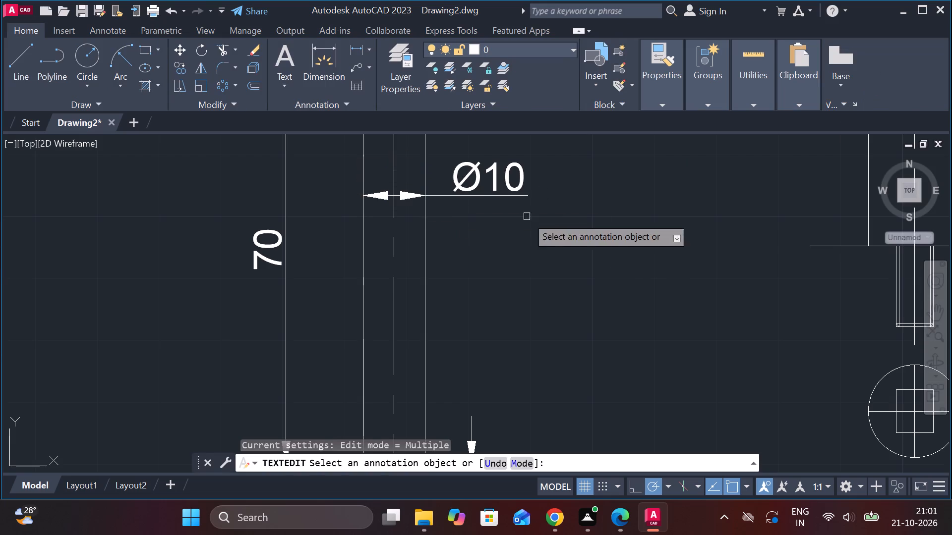
scroll(578, 224, "down", 2)
middle_click_drag(593, 256, 594, 244)
scroll(592, 277, "down", 1)
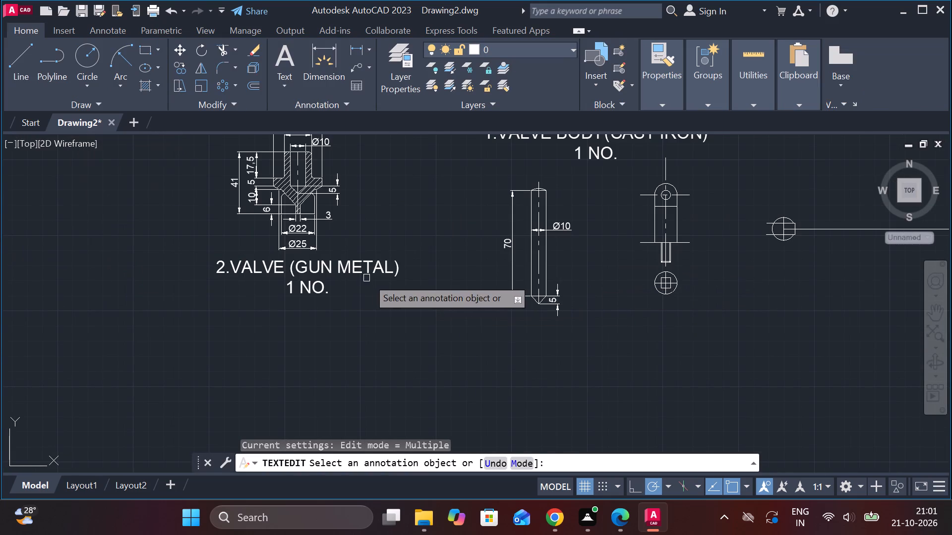
key("Escape")
Copy the valve's two-line caption to a spot centred below the pointed pin.
left_click(295, 265)
type("CO")
key("Return")
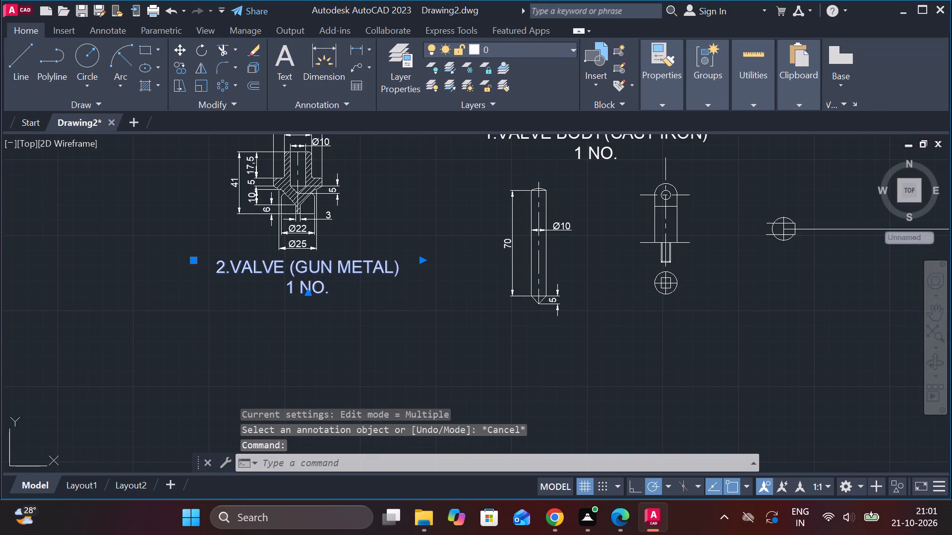
left_click(318, 336)
scroll(531, 389, "up", 1)
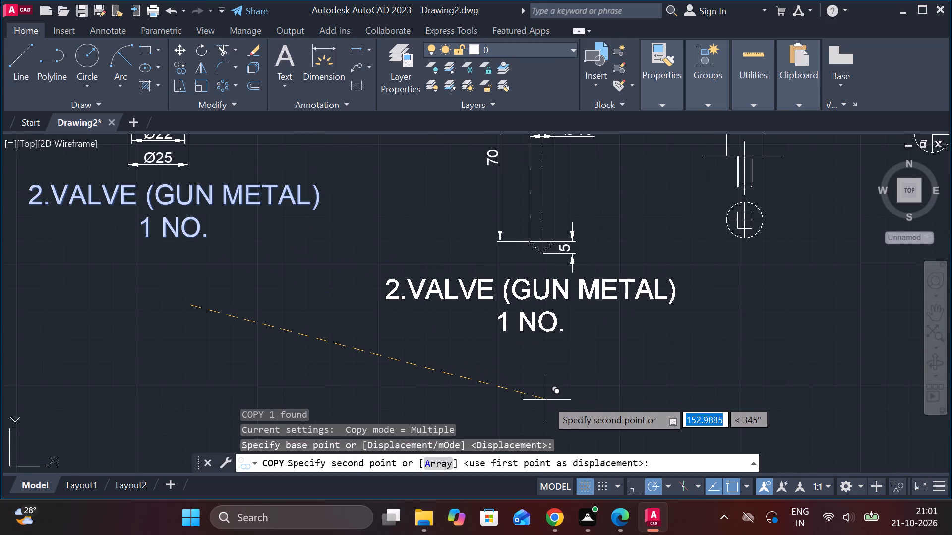
left_click(554, 401)
key("Escape")
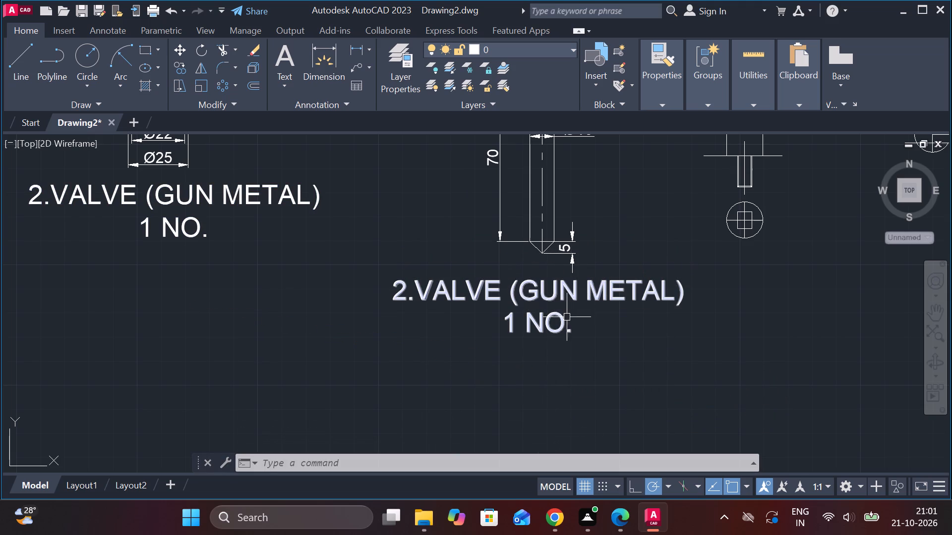
Open the copied caption below the pin for editing and change its part number to 6.
scroll(566, 313, "up", 1)
double_click(513, 282)
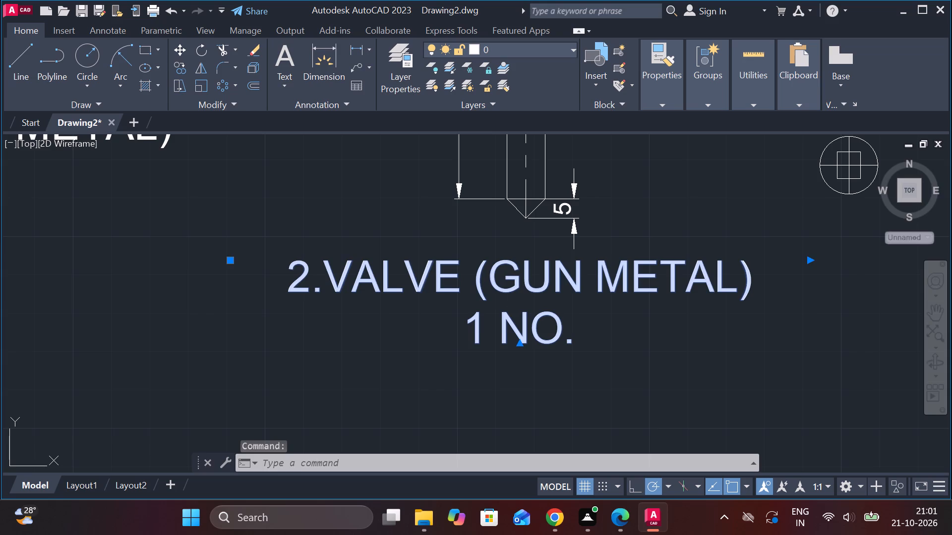
left_click(312, 279)
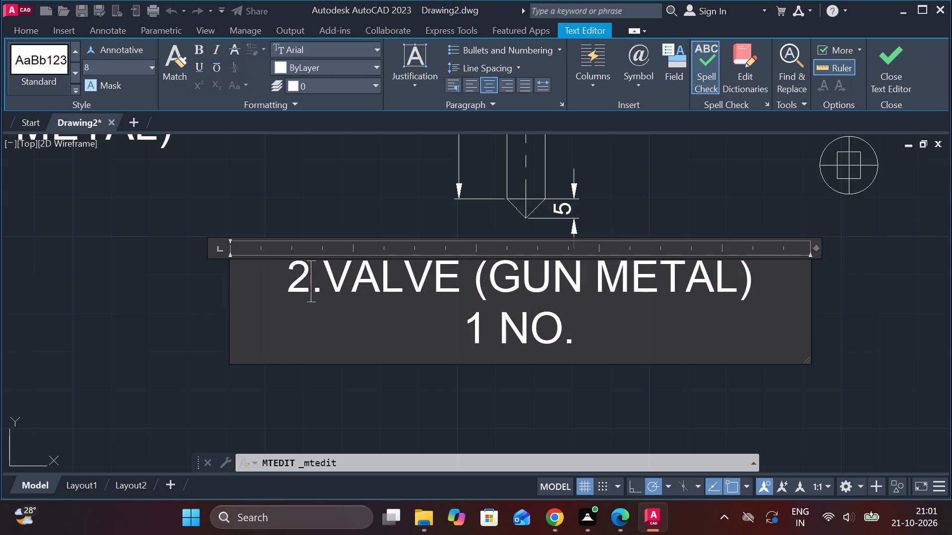
key("BackSpace")
key("6")
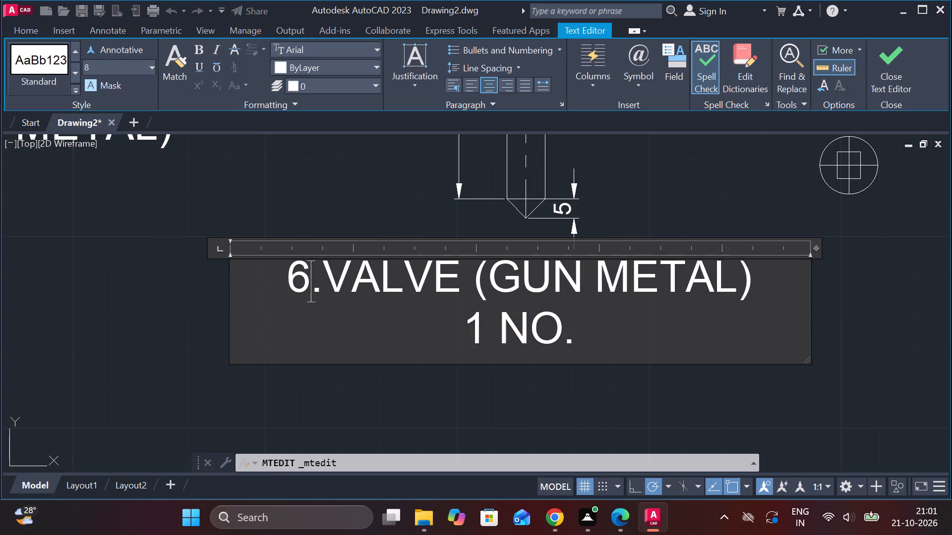
Replace the part name VALVE in the pin's caption with STEM.
key("Right")
key("Right")
key("Right")
key("Right")
key("Right")
key("Right")
key("BackSpace")
key("BackSpace")
key("BackSpace")
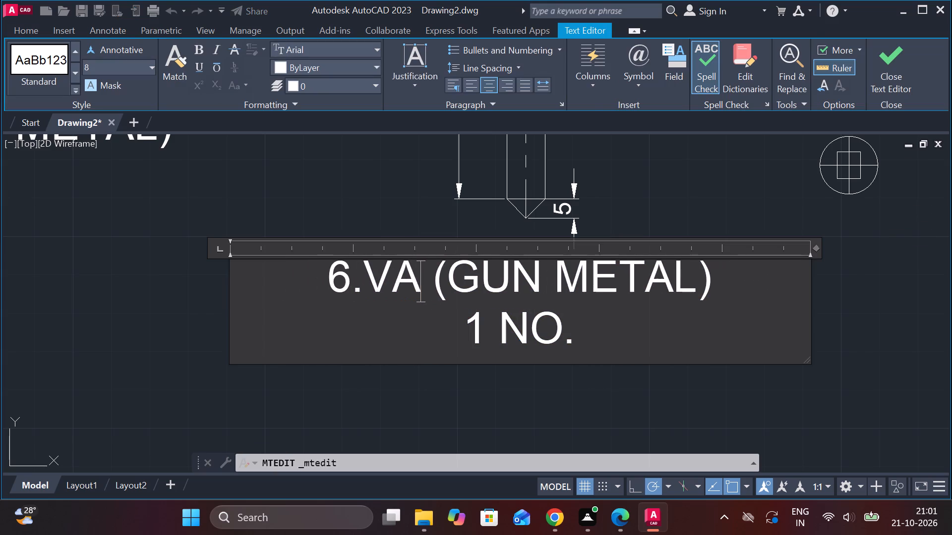
key("BackSpace")
key("BackSpace")
type("ST")
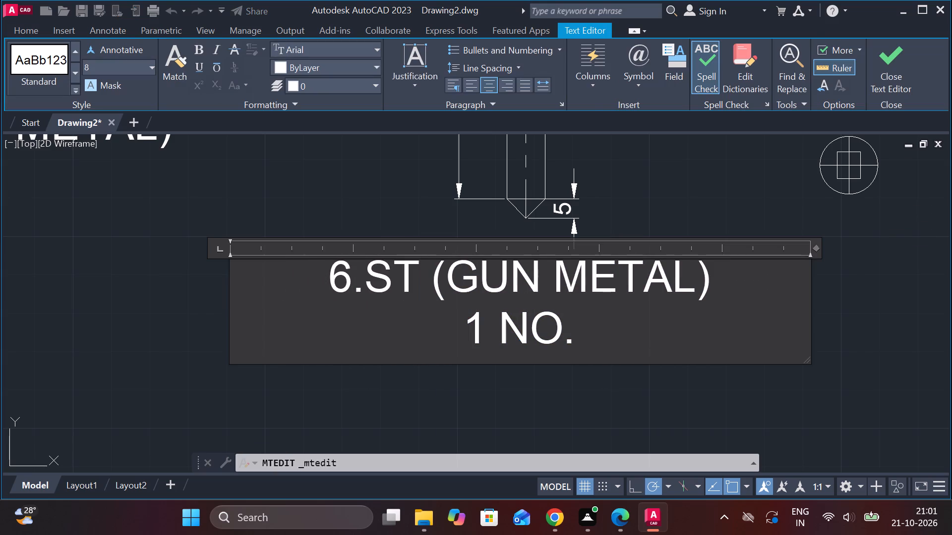
type("EM")
Replace the material in the stem caption's brackets with MILD STEEL and finish text editing.
key("Right")
key("Right")
key("Right")
key("Right")
key("Right")
key("Right")
key("Right")
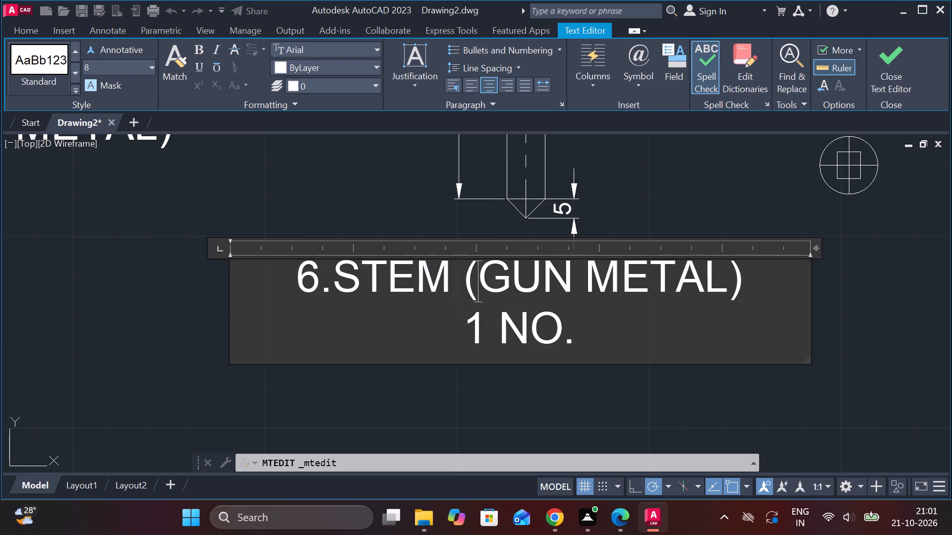
key("Right")
key("Right")
key("Right")
key("Right")
key("BackSpace")
key("BackSpace")
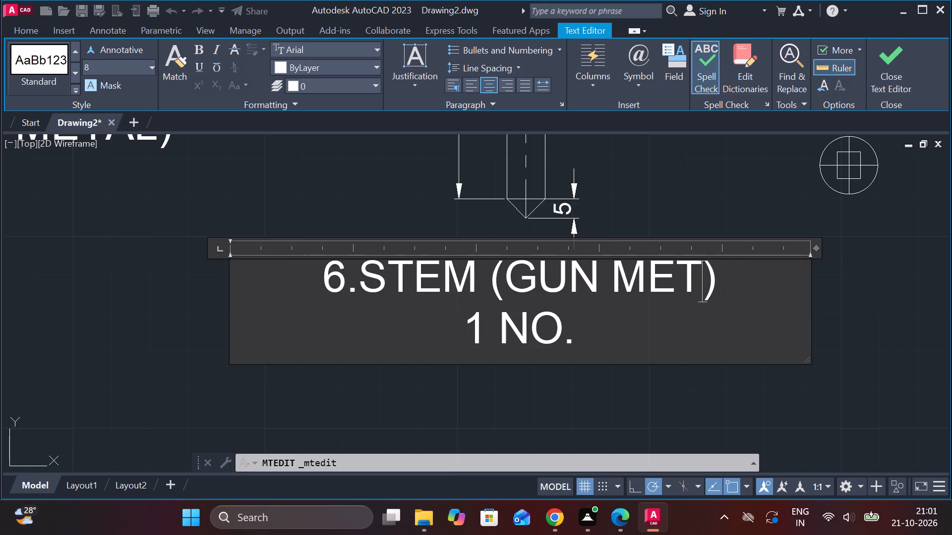
key("BackSpace")
key("BackSpace")
key("BackSpace")
key("BackSpace")
key("BackSpace")
key("BackSpace")
key("BackSpace")
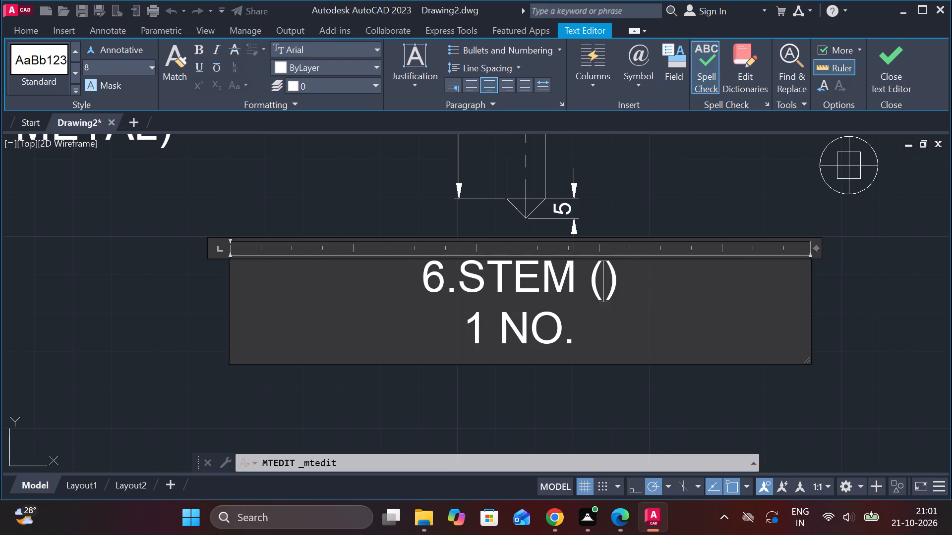
type("MILD")
key("space")
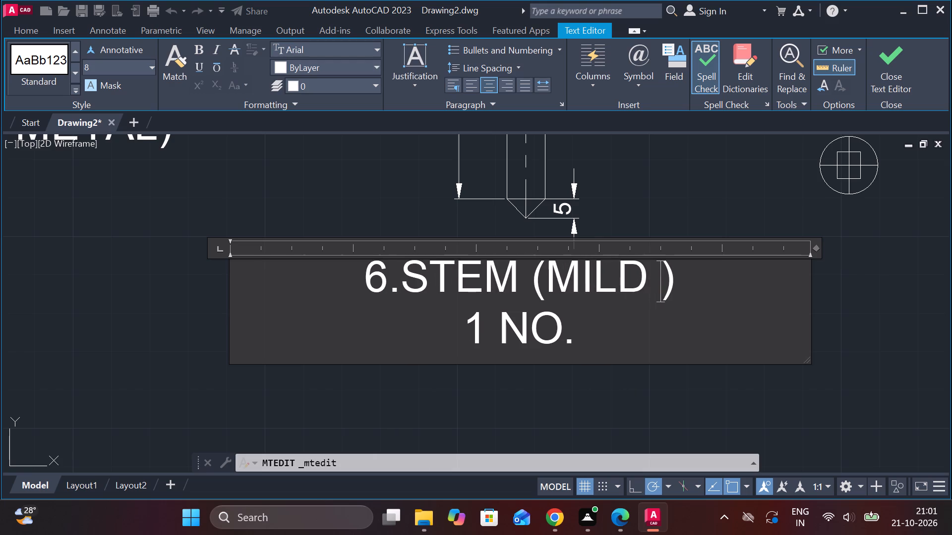
type("STEEL")
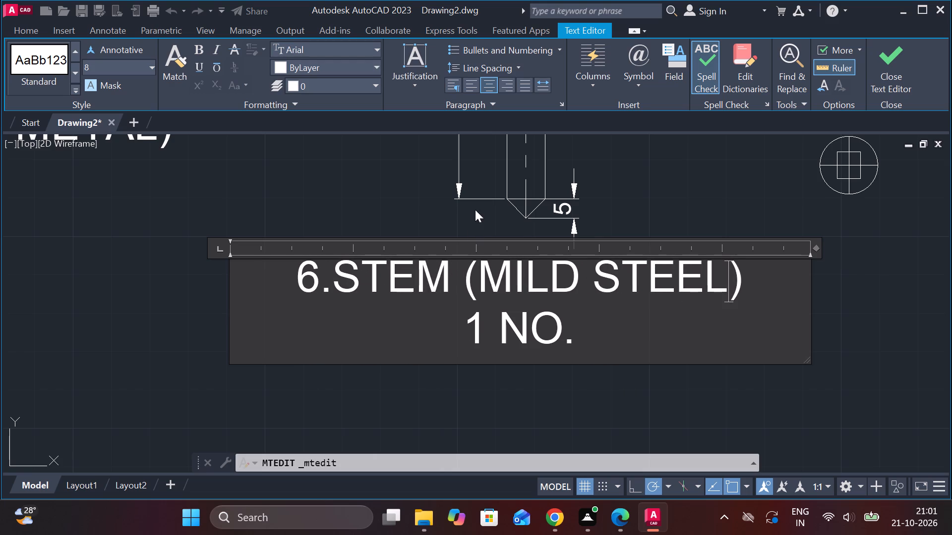
left_click(881, 69)
Move the stem together with its dimensions and caption to the free space left of the valve.
scroll(877, 79, "down", 1)
scroll(675, 150, "down", 2)
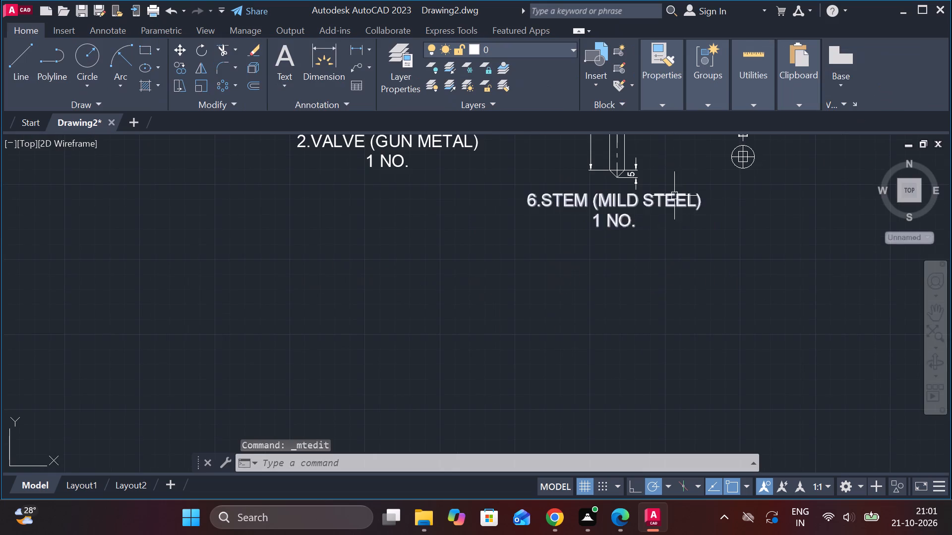
middle_click_drag(673, 196, 694, 289)
middle_click_drag(550, 168, 578, 222)
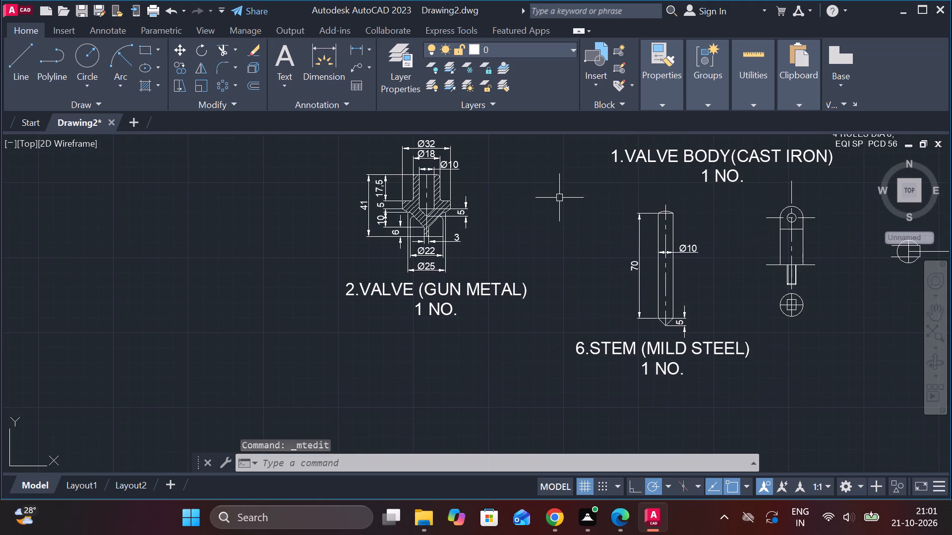
left_click(546, 190)
left_click(761, 403)
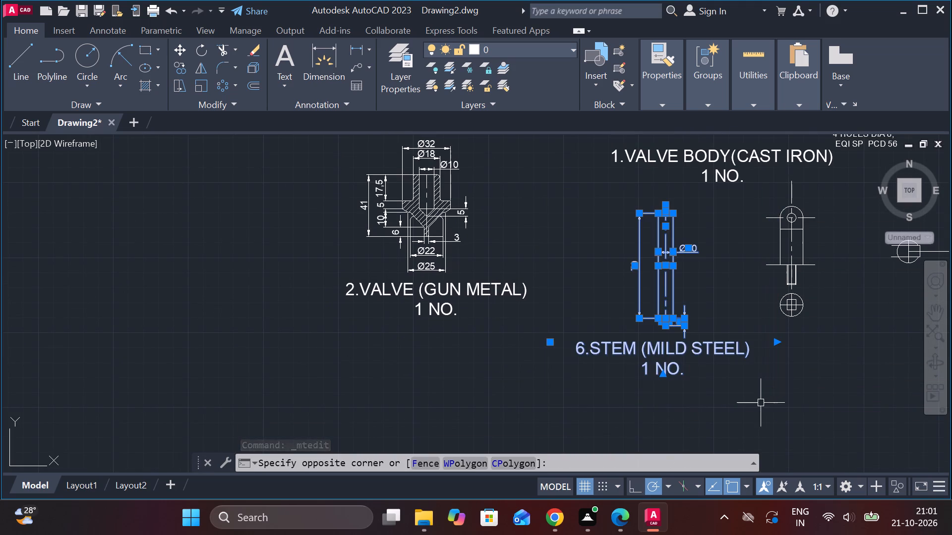
key("m")
key("Return")
left_click(770, 396)
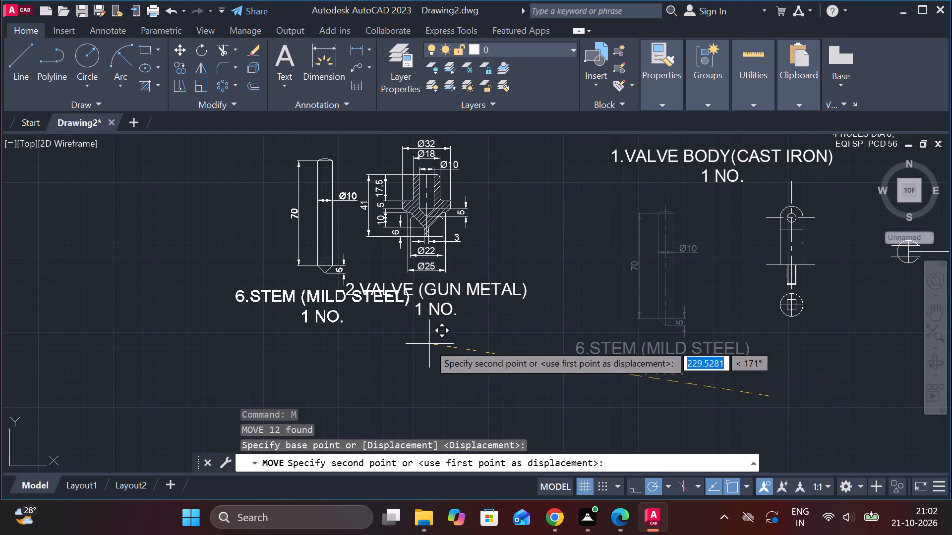
scroll(407, 337, "up", 1)
middle_click_drag(362, 333, 479, 341)
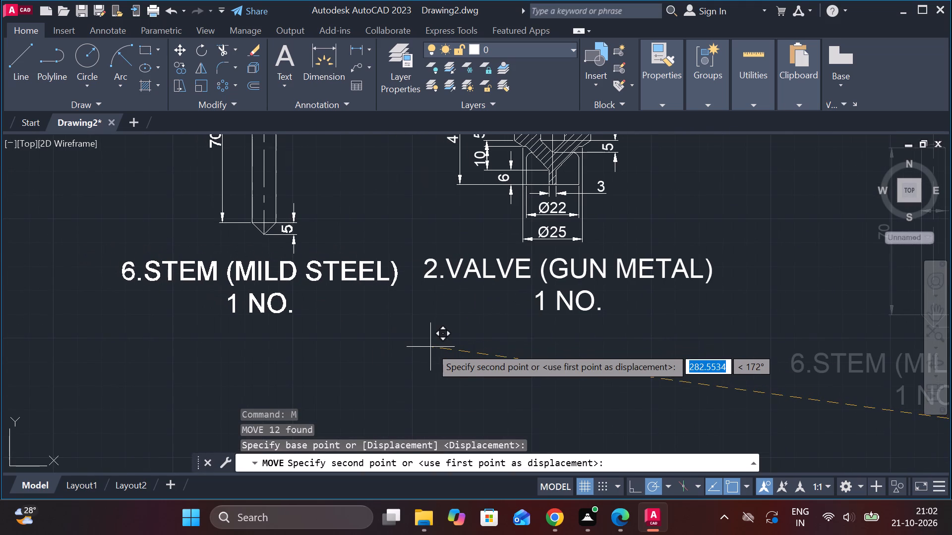
scroll(435, 348, "down", 1)
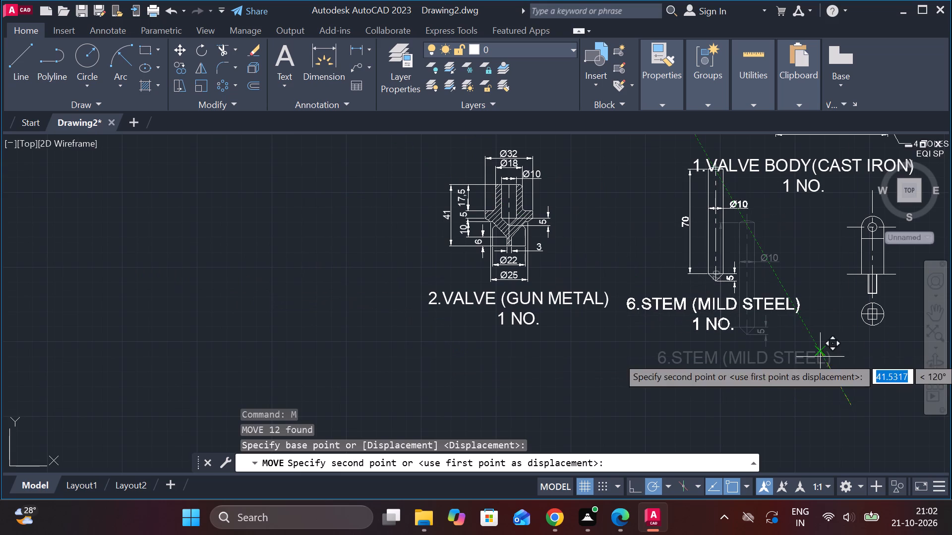
left_click(385, 359)
scroll(509, 354, "down", 1)
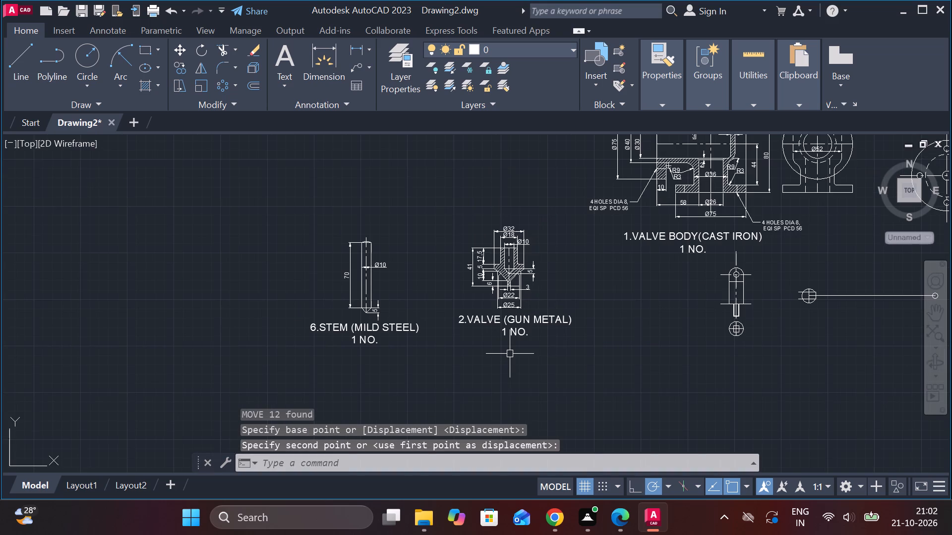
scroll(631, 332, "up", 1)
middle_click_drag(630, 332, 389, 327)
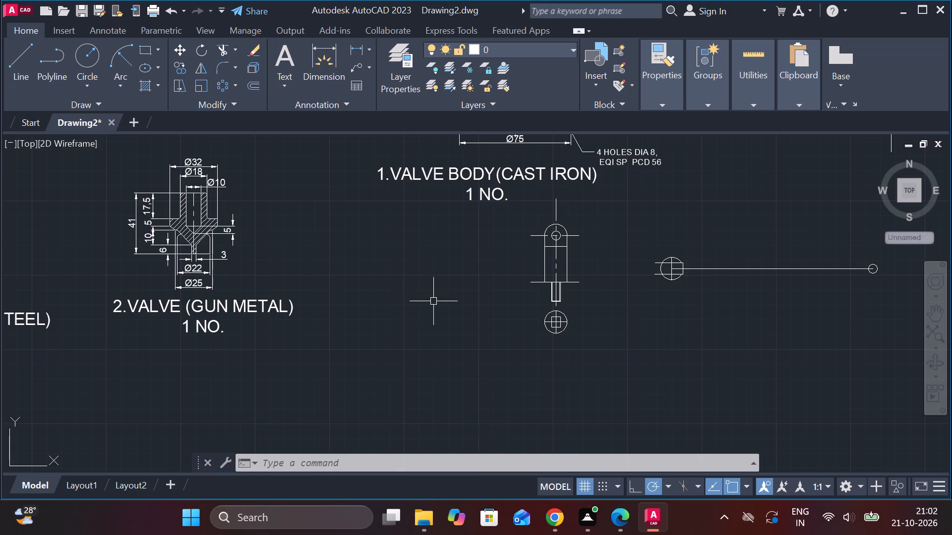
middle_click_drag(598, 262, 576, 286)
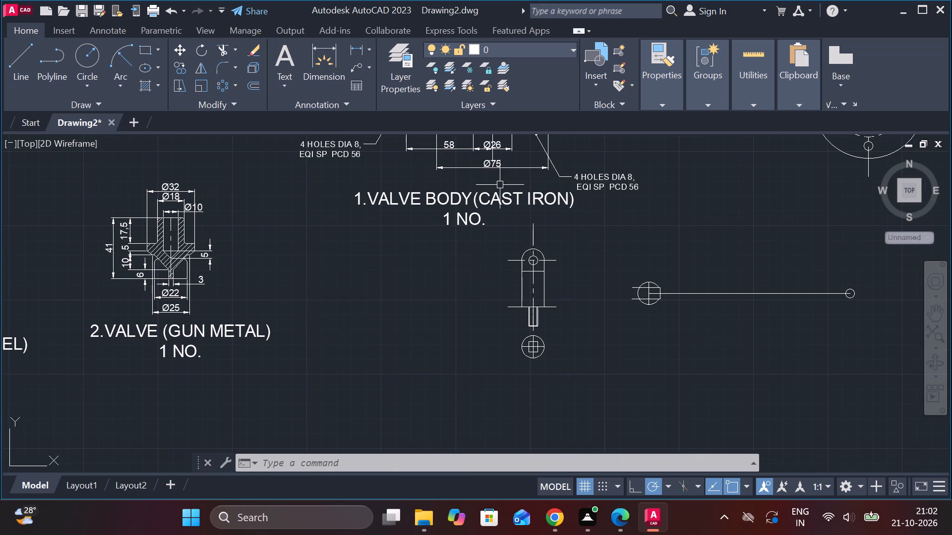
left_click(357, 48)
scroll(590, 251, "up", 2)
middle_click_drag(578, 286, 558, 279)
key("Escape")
Trim both overhanging ends of the horizontal line at the bottom of the round-topped part's wide body.
type("TR")
key("space")
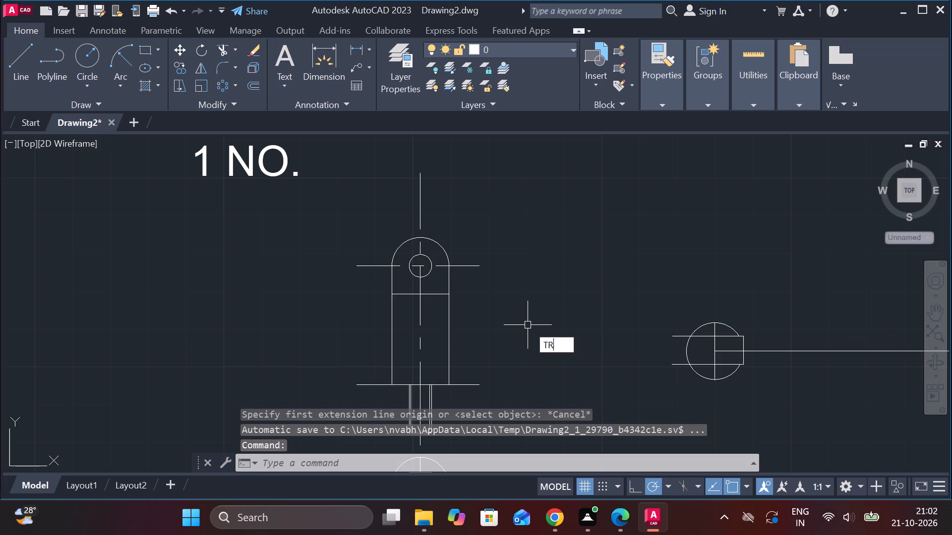
left_click(471, 389)
left_click(368, 387)
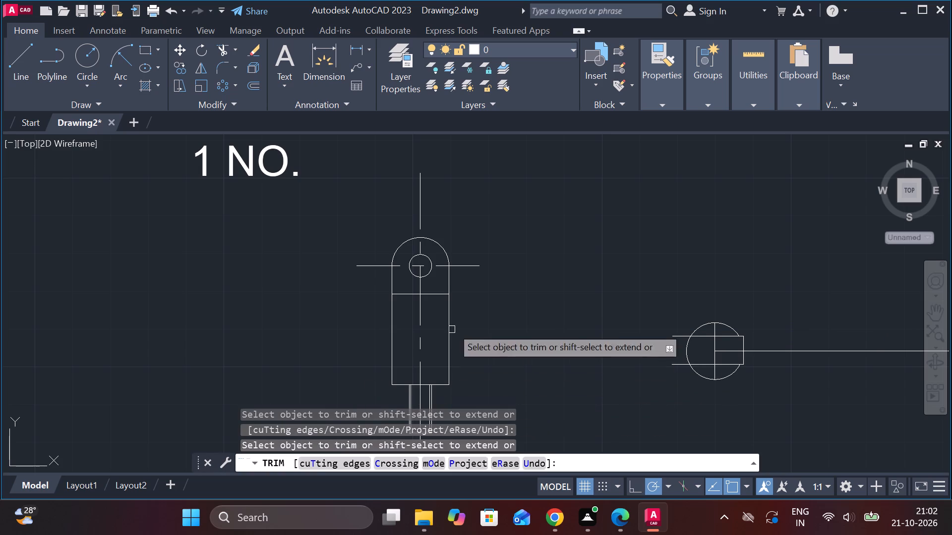
middle_click_drag(517, 289, 519, 257)
key("Escape")
Add a vertical linear dimension from the round top's arc end to the horizontal line below, placed outside the part's right edge.
middle_click_drag(491, 307, 501, 250)
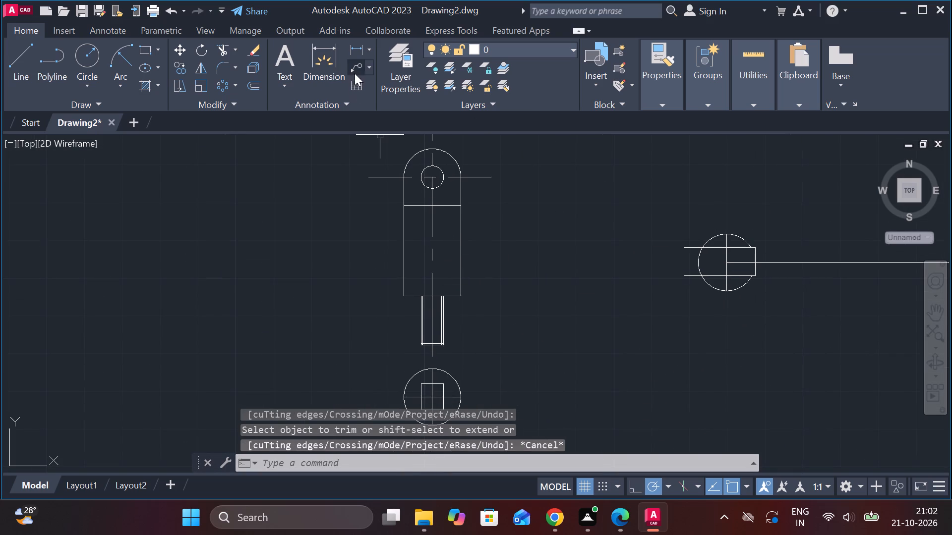
left_click(355, 55)
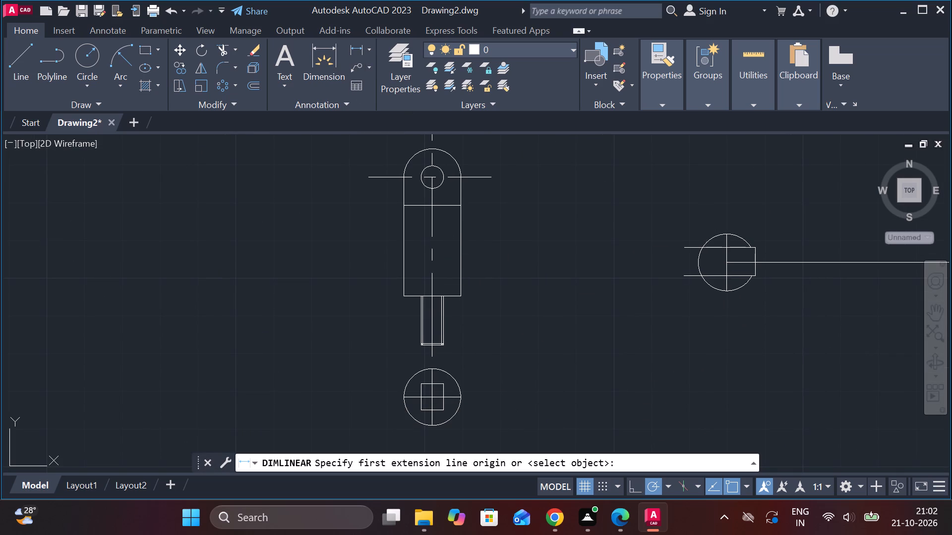
left_click(459, 175)
left_click(462, 208)
left_click(509, 210)
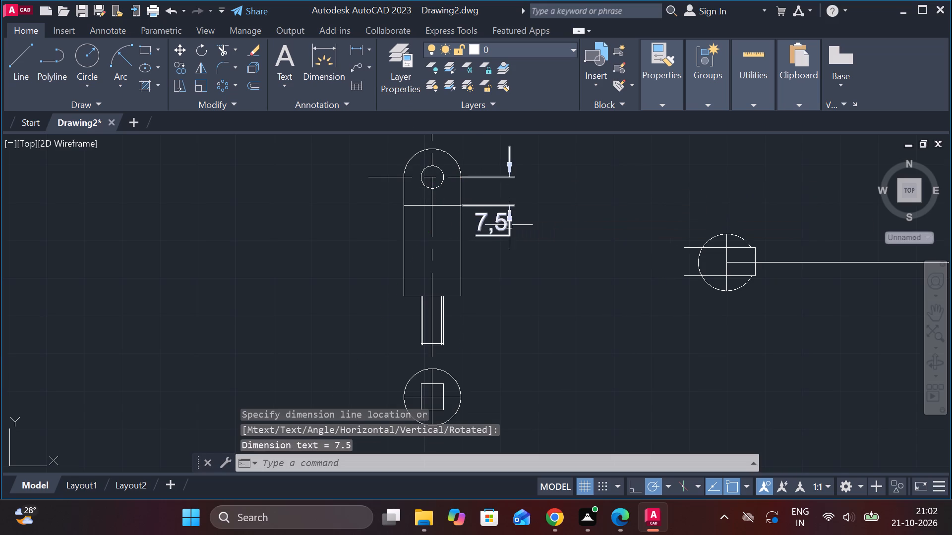
Add a vertical linear dimension from the body's horizontal line to its bottom edge, placed outside the part's left side.
key("space")
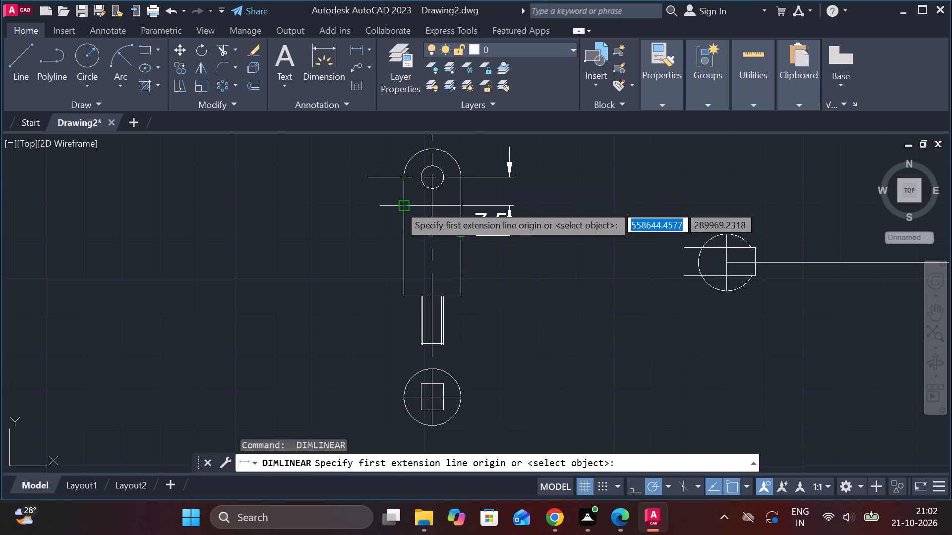
left_click(399, 205)
left_click(400, 297)
left_click(379, 276)
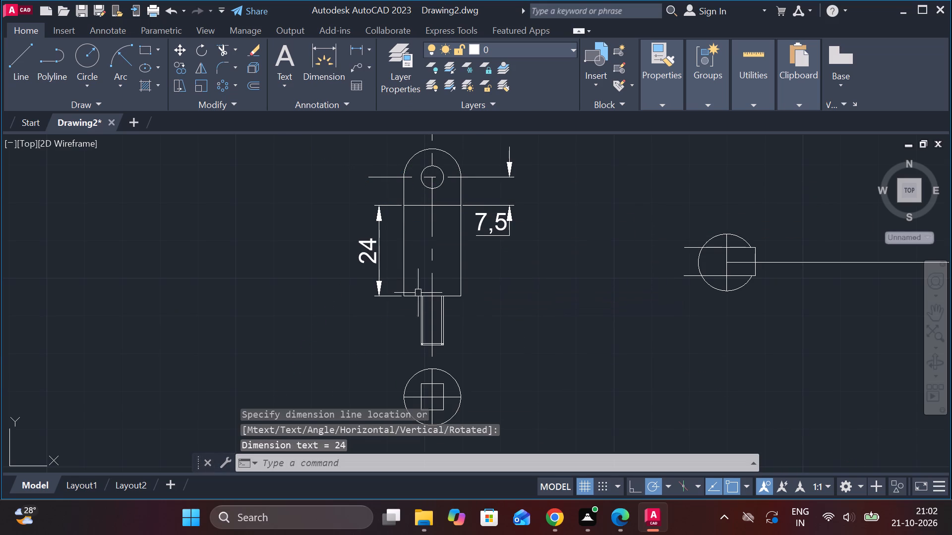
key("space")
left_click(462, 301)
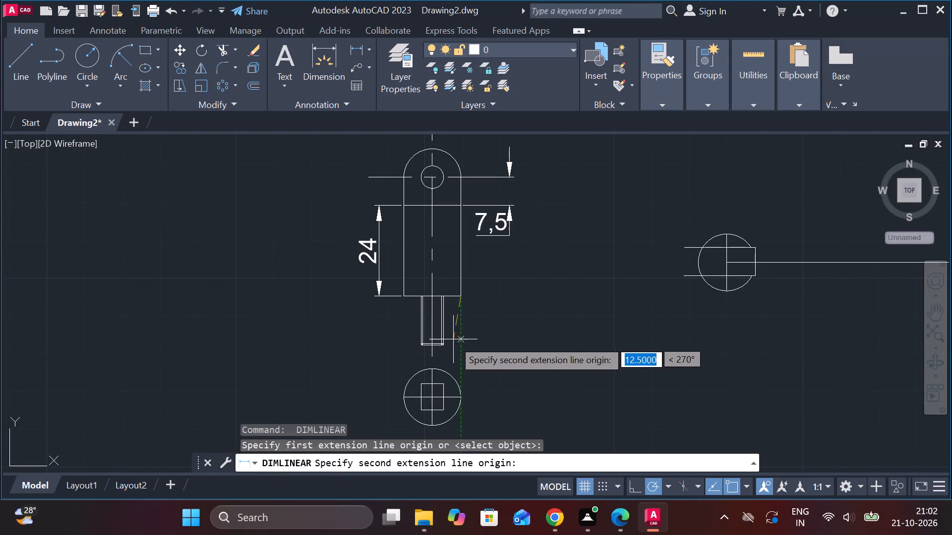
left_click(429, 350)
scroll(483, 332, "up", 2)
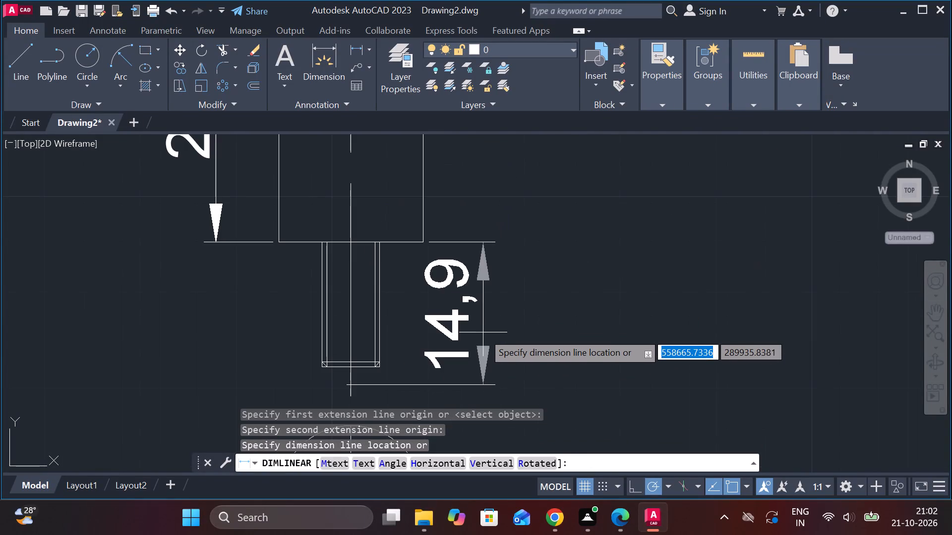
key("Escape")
Add a vertical linear dimension for the narrow threaded shank's length, placed to the right of the part.
key("space")
left_click(353, 244)
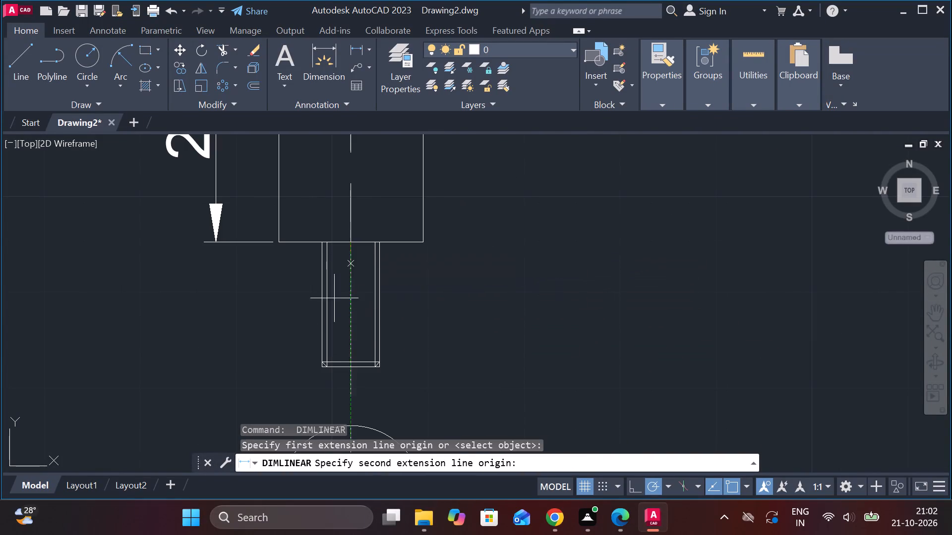
left_click(354, 372)
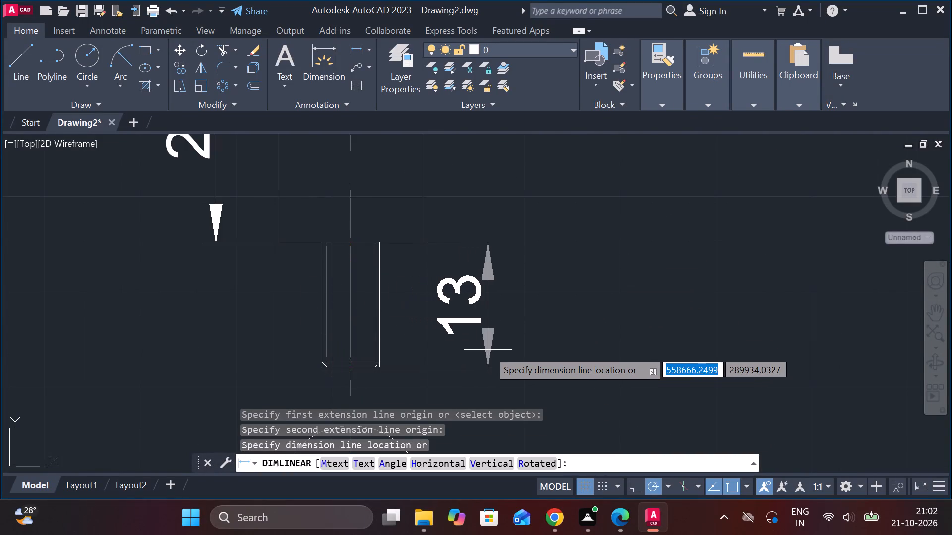
left_click(488, 350)
Add a horizontal linear dimension across the threaded shank's outer width, placed between the shank end and the circular view.
middle_click_drag(495, 353, 624, 246)
key("space")
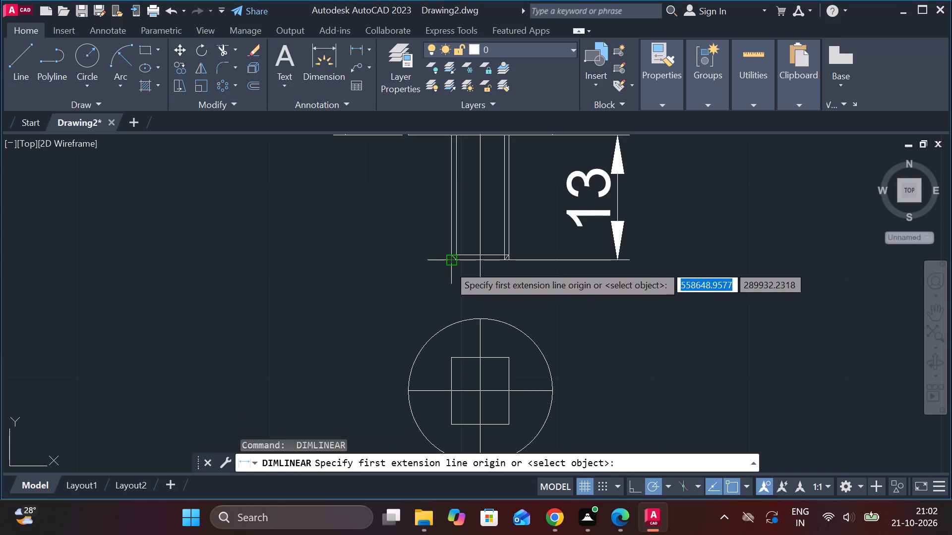
left_click(449, 265)
left_click(507, 264)
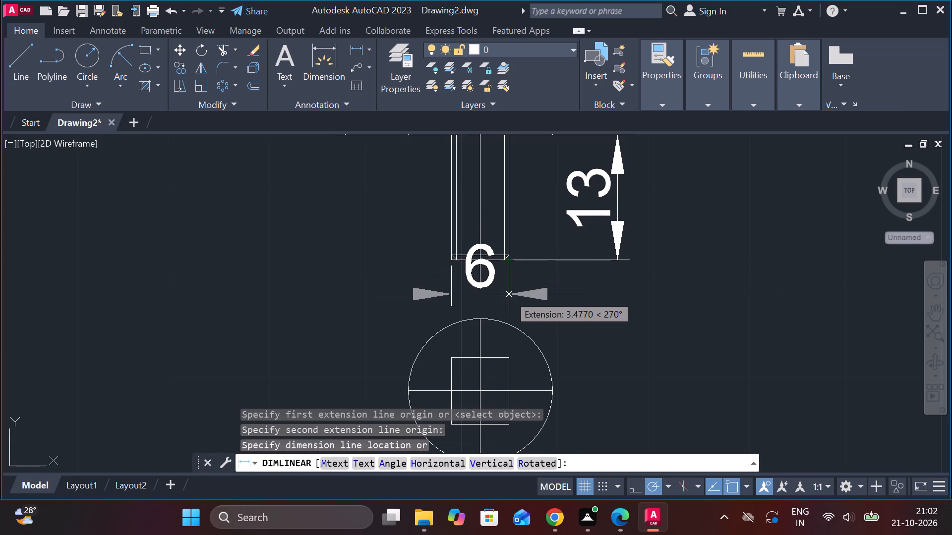
left_click(508, 291)
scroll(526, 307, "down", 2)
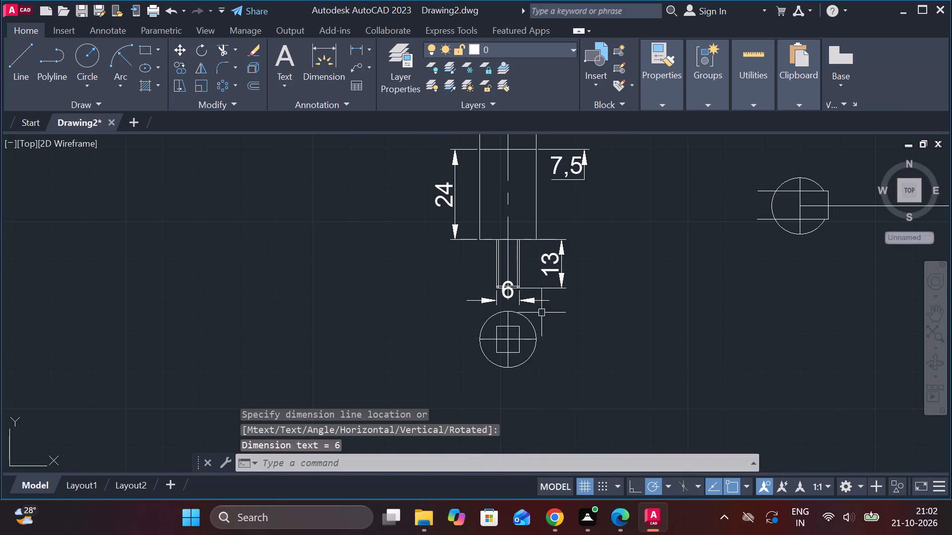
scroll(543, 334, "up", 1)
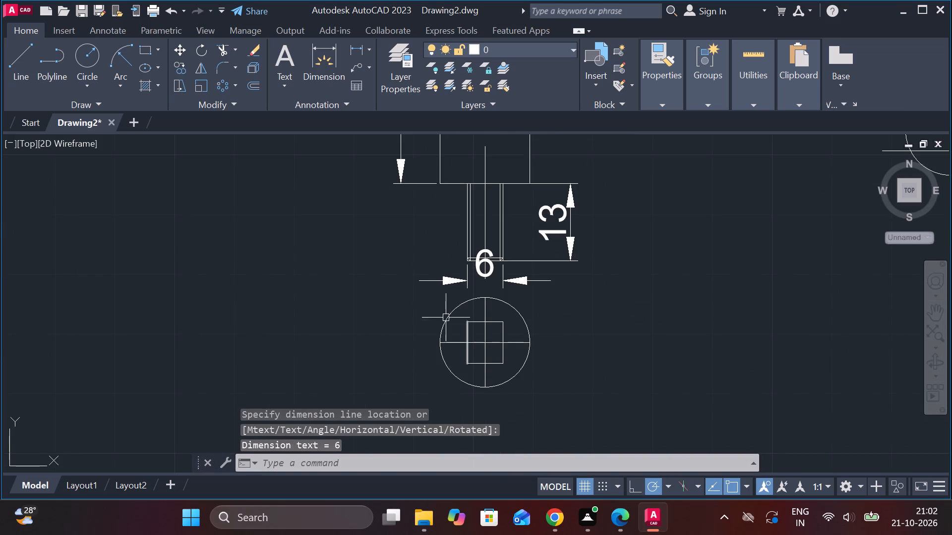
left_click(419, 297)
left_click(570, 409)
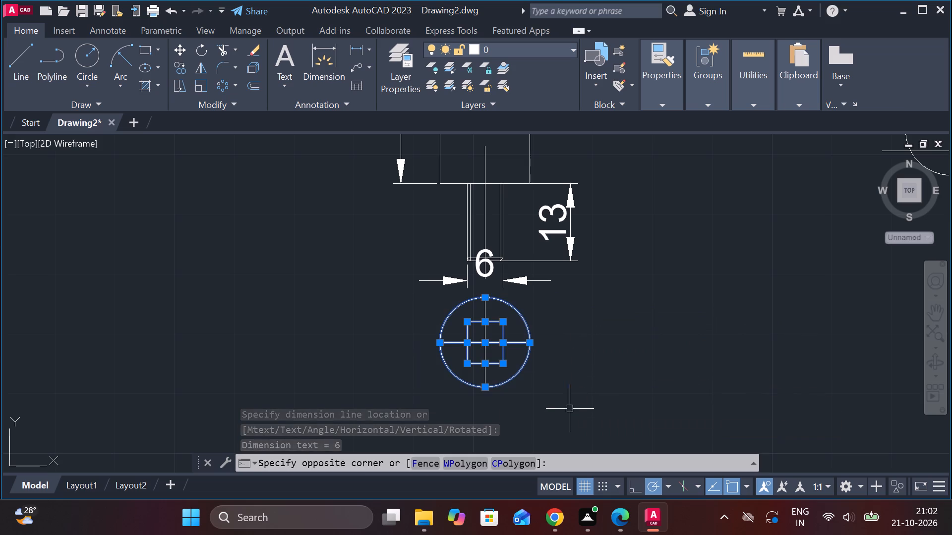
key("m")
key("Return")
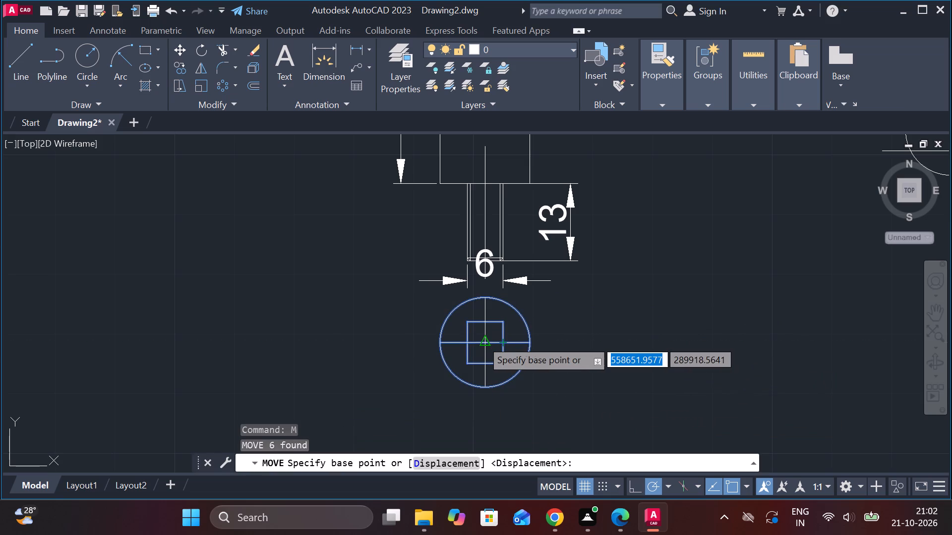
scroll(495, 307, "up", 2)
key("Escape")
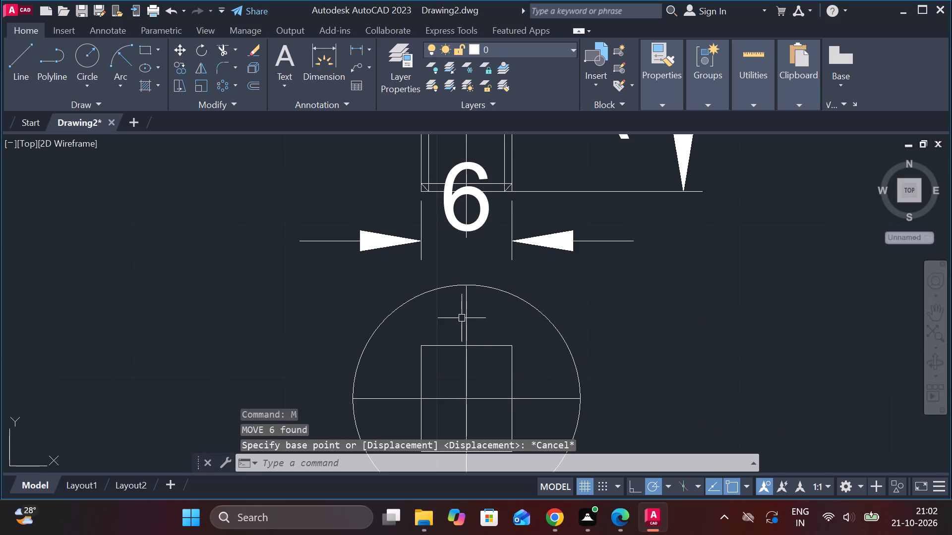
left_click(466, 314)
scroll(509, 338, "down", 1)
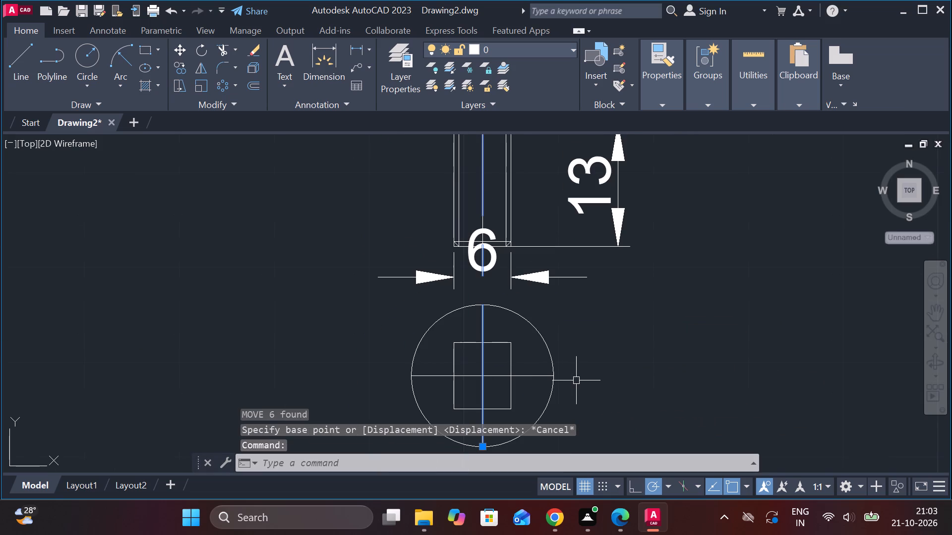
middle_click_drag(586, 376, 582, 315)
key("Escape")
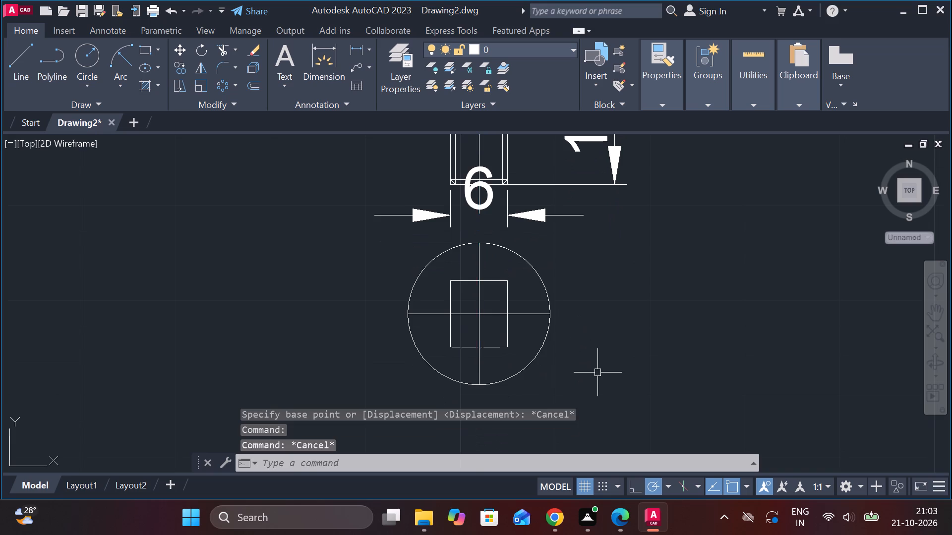
Move the circular view with its inner square and centre lines straight down, away from the shank.
left_click_drag(597, 373, 528, 320)
left_click(374, 242)
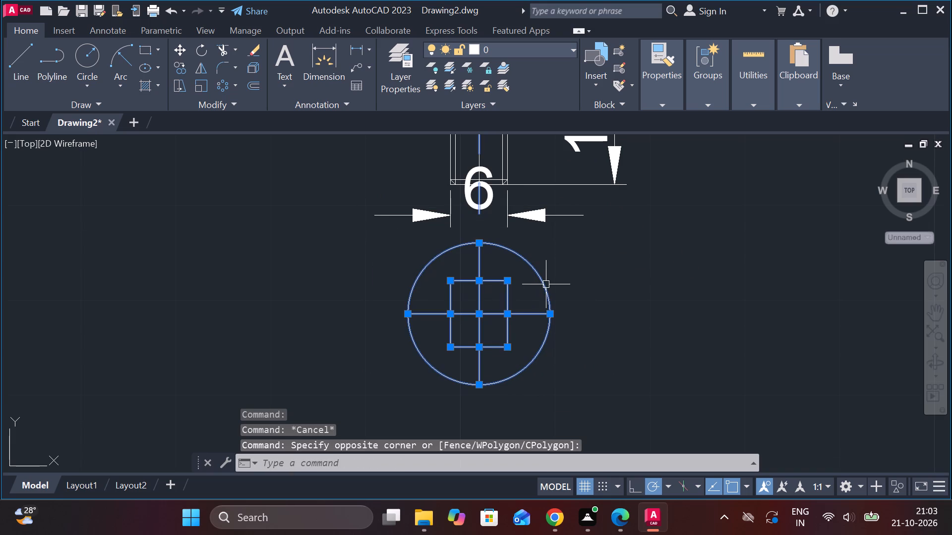
key("m")
key("Return")
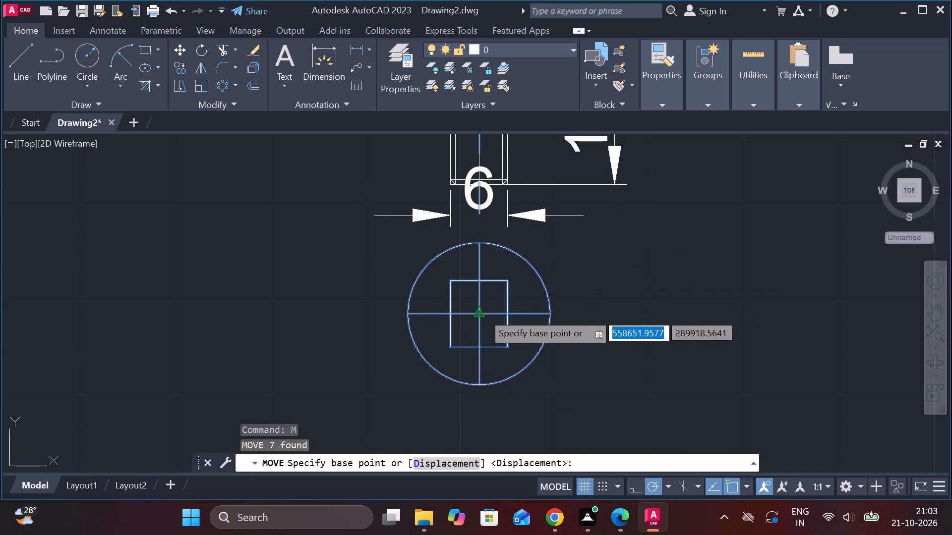
left_click(483, 313)
scroll(483, 370, "down", 2)
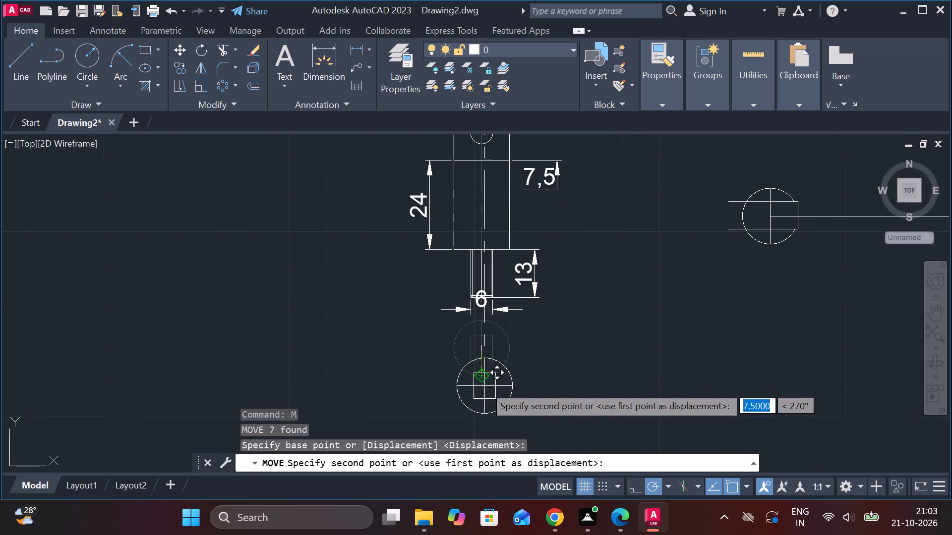
left_click(485, 394)
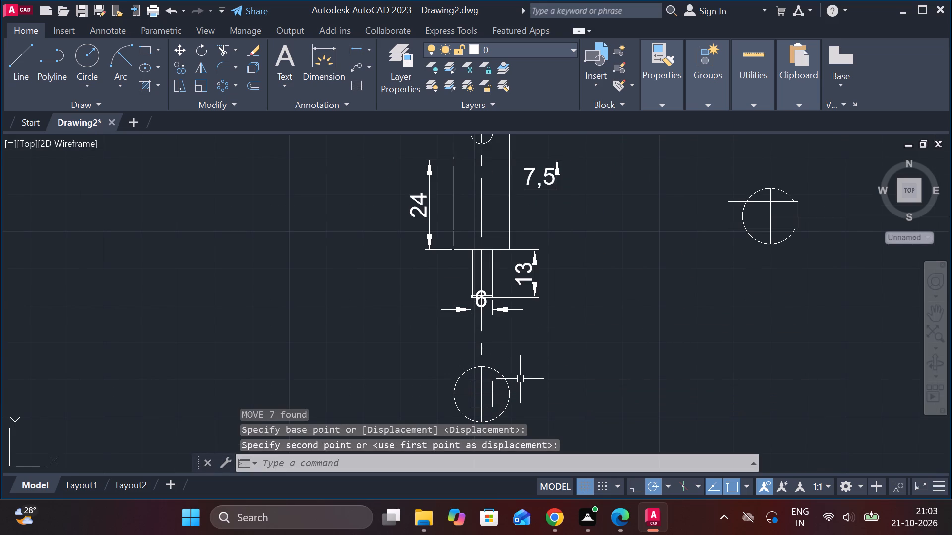
key("Escape")
Lower the shank's width dimension clear of the shank end and open its text for editing.
scroll(503, 332, "up", 2)
left_click(450, 272)
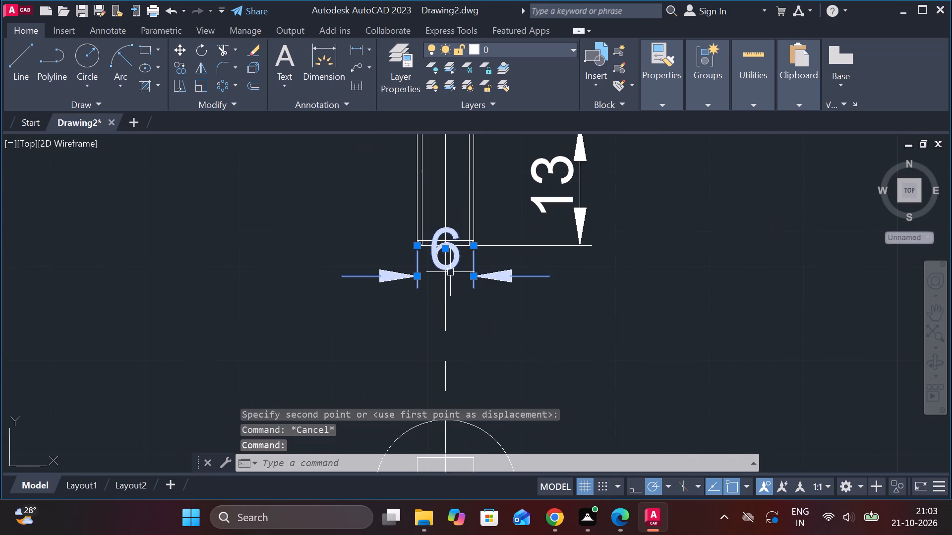
left_click(443, 248)
double_click(445, 321)
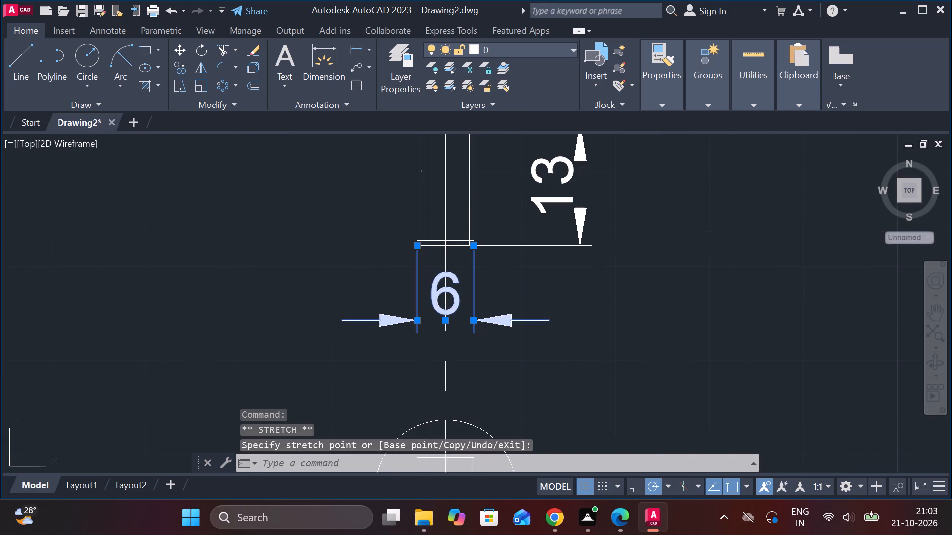
Prefix the shank's width dimension text with M so that it reads M6, and finish text editing.
key("m")
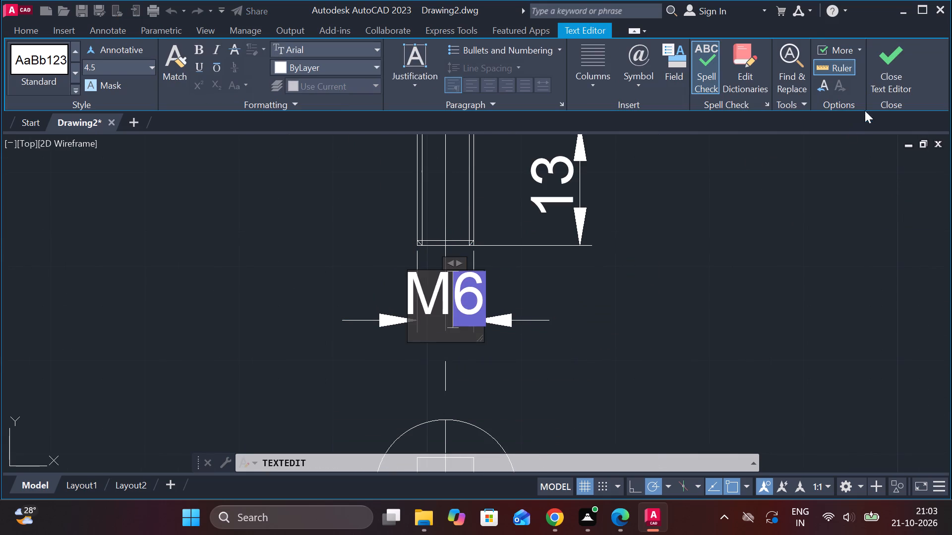
left_click(872, 87)
left_click(442, 292)
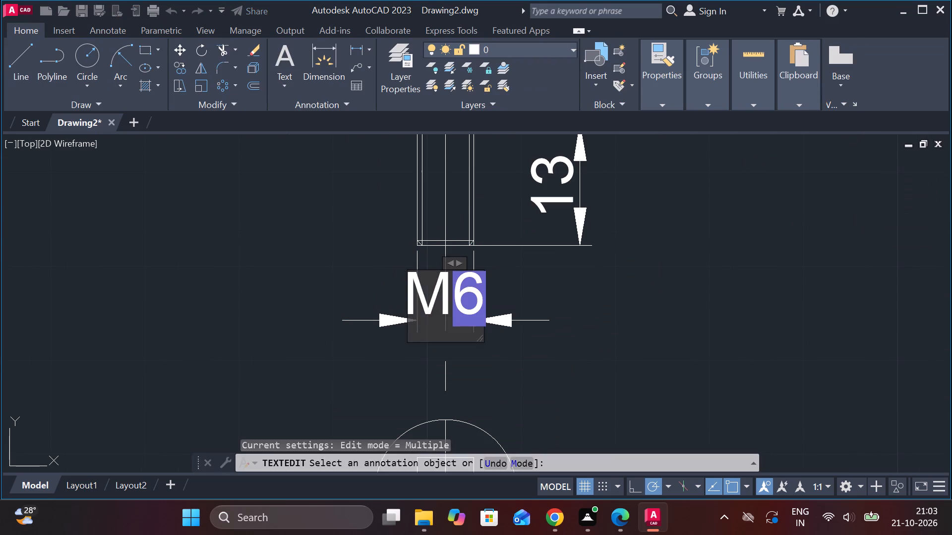
key("Escape")
left_click(448, 297)
key("Escape")
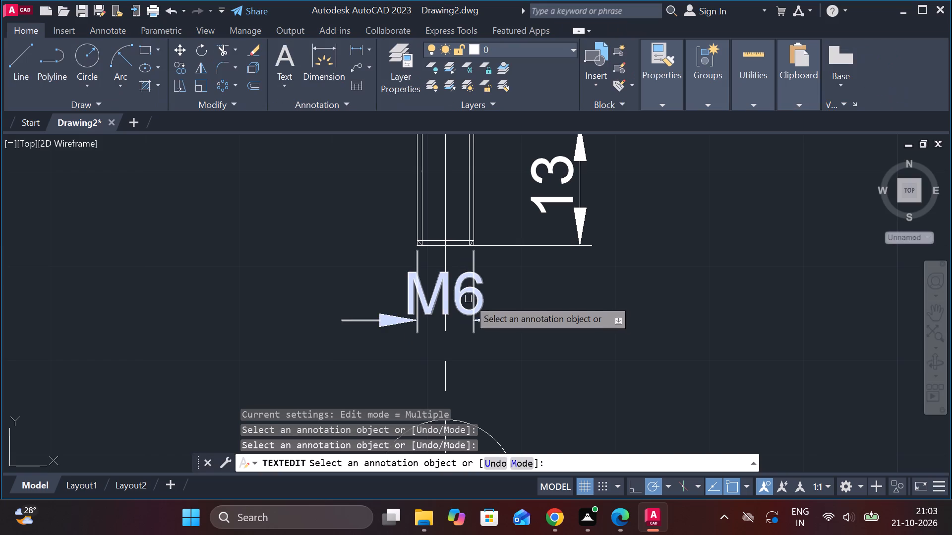
key("Escape")
Shift the M6 dimension text outside the extension lines, beyond the right-hand arrow.
left_click(485, 303)
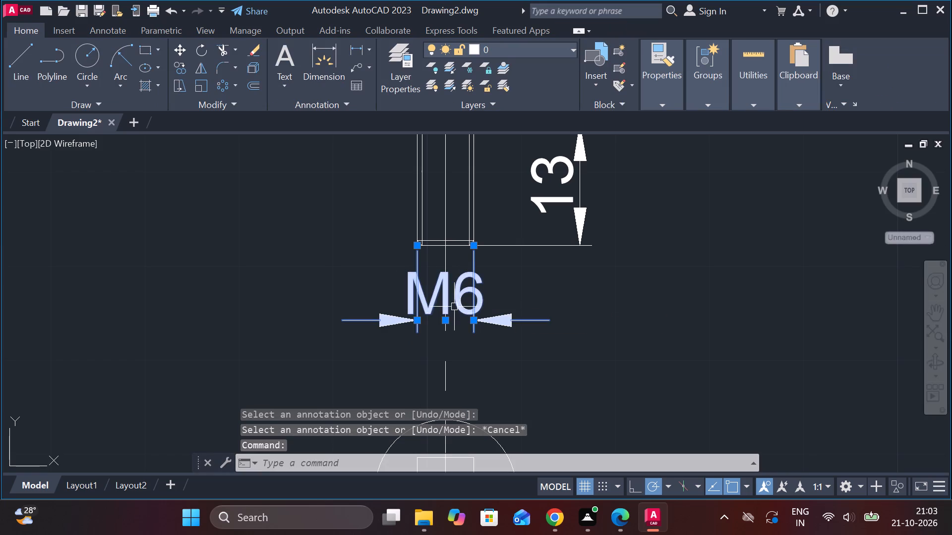
left_click_drag(447, 318, 481, 321)
left_click(563, 320)
key("Escape")
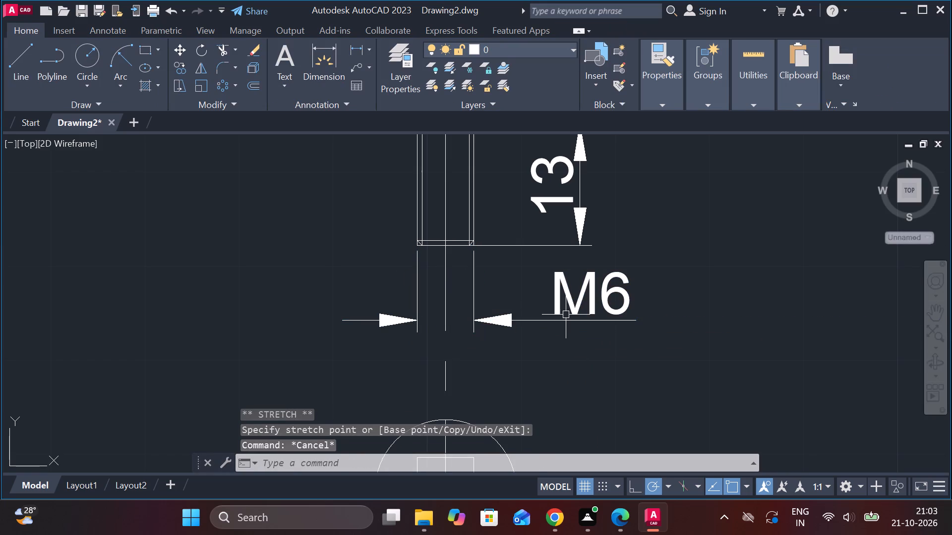
Add a horizontal linear dimension across the wide body's bottom edge, placed between the M6 dimension and the circular view.
left_click(361, 57)
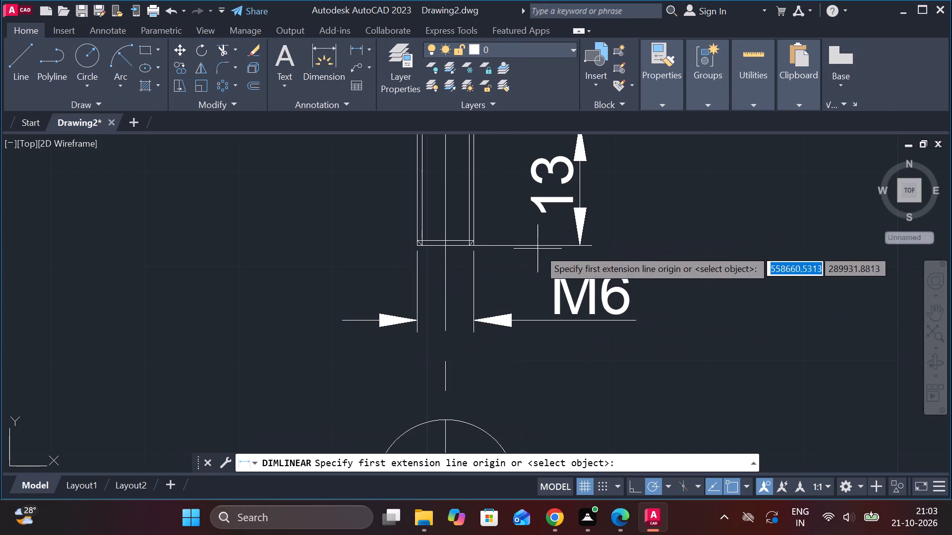
scroll(435, 235, "down", 2)
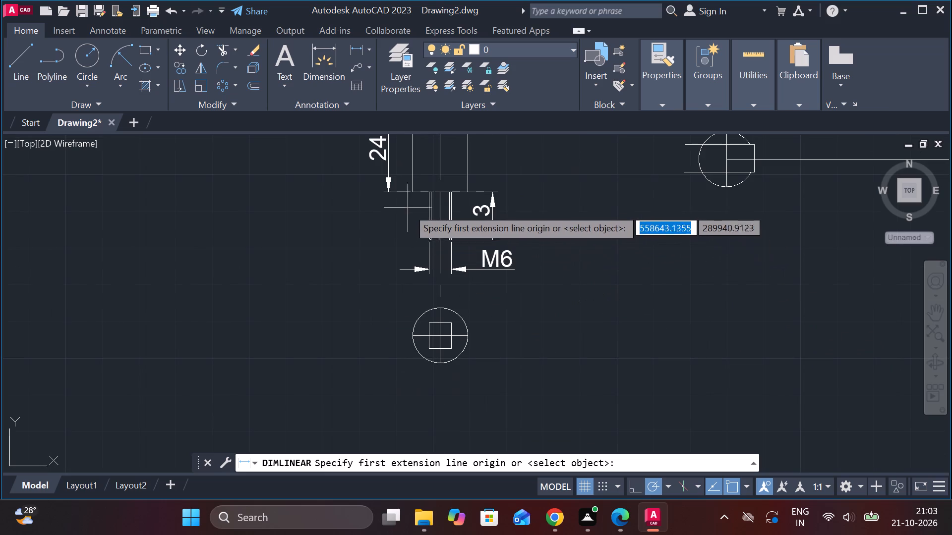
left_click(419, 196)
left_click(463, 191)
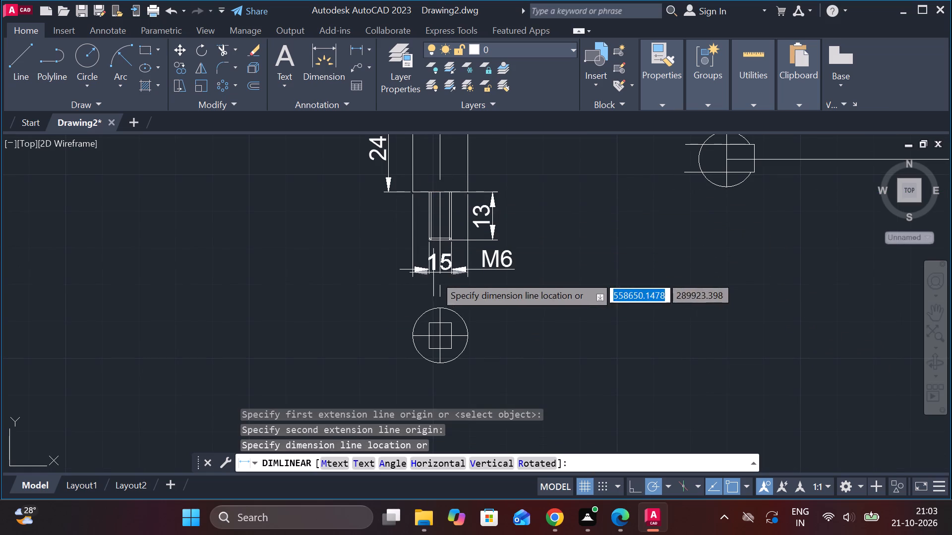
scroll(434, 291, "up", 2)
left_click(429, 287)
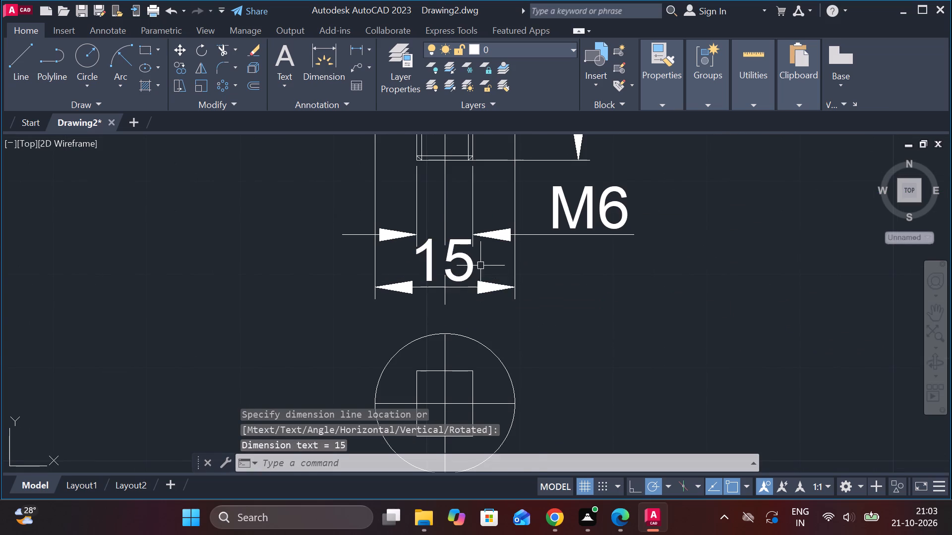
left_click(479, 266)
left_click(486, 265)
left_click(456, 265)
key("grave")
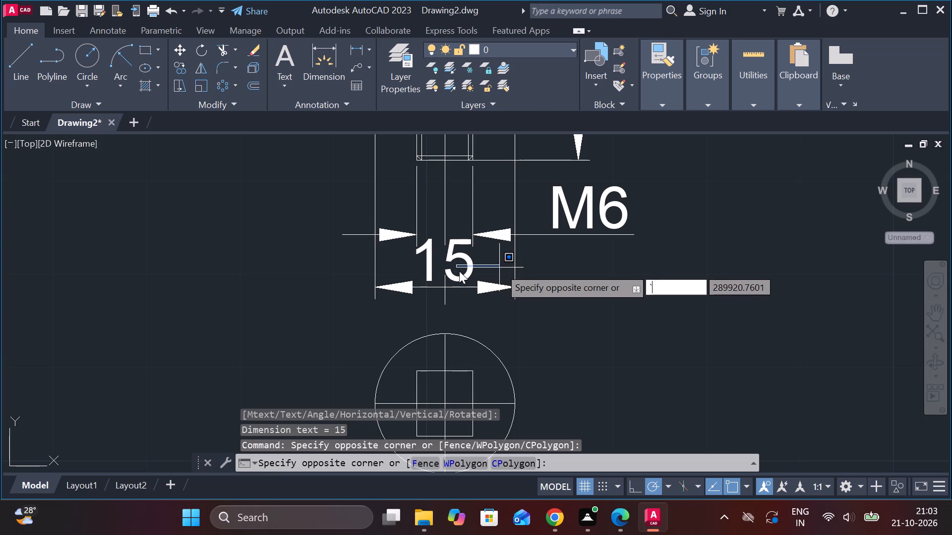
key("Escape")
Insert a diameter symbol before the wide body's width dimension text so that it reads Ø15, and finish text editing.
double_click(430, 268)
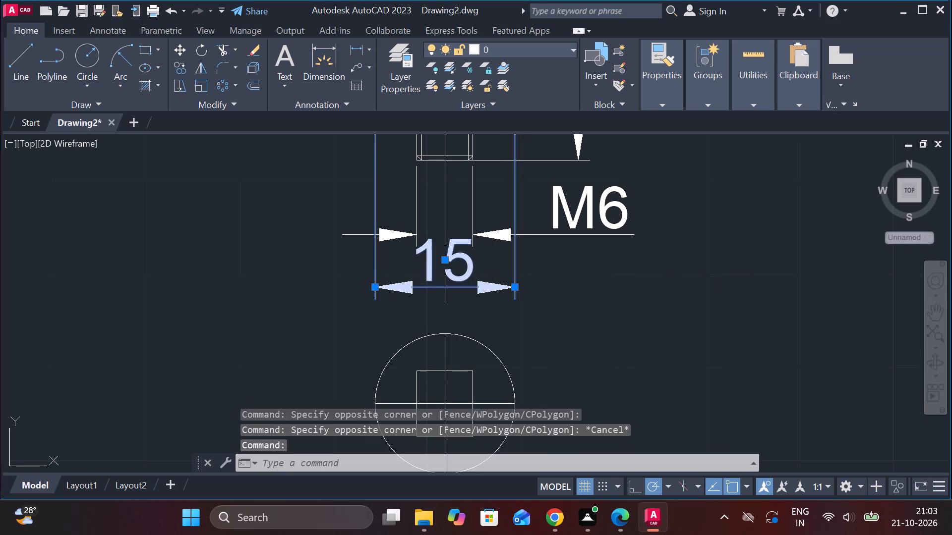
left_click(640, 89)
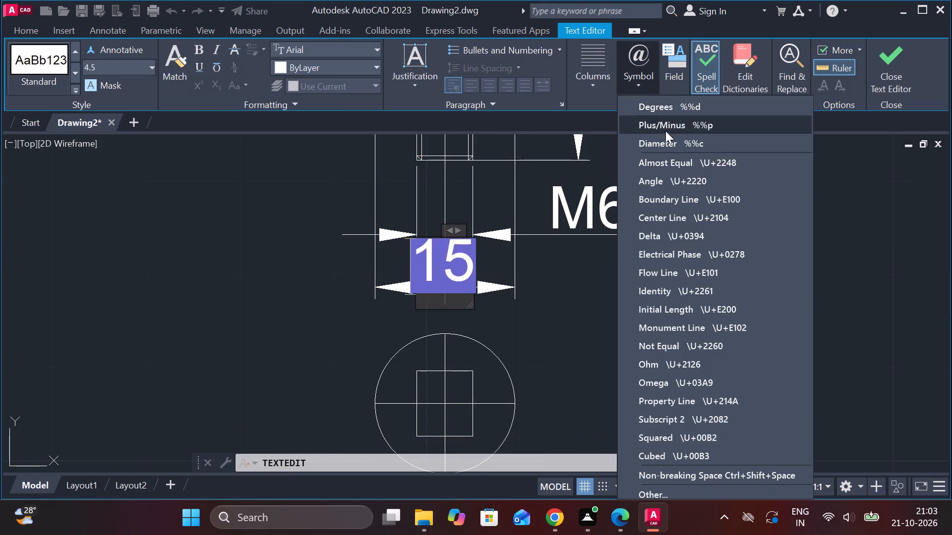
left_click(666, 142)
left_click(883, 58)
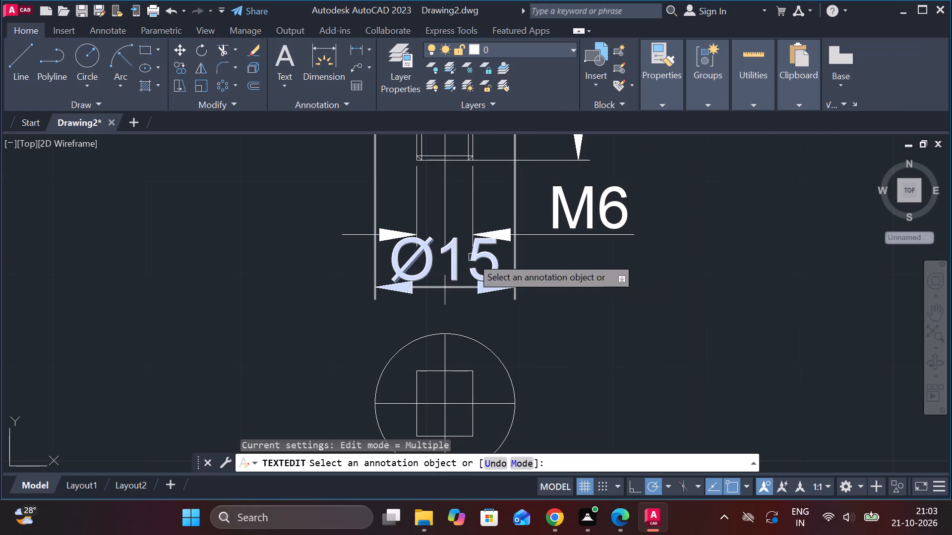
key("Escape")
Move the Ø15 dimension text outside the extension lines, beyond the left-hand arrow.
left_click(484, 284)
left_click(443, 260)
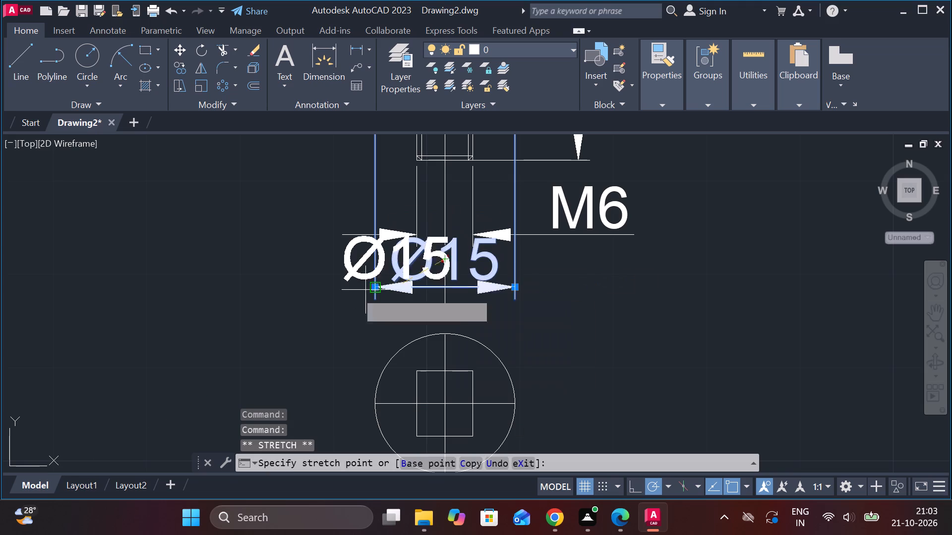
left_click(340, 292)
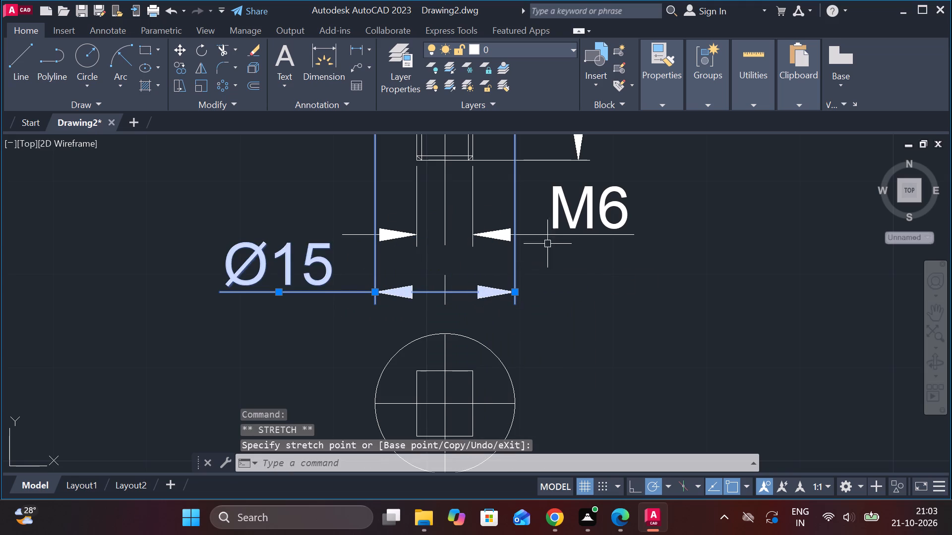
key("Escape")
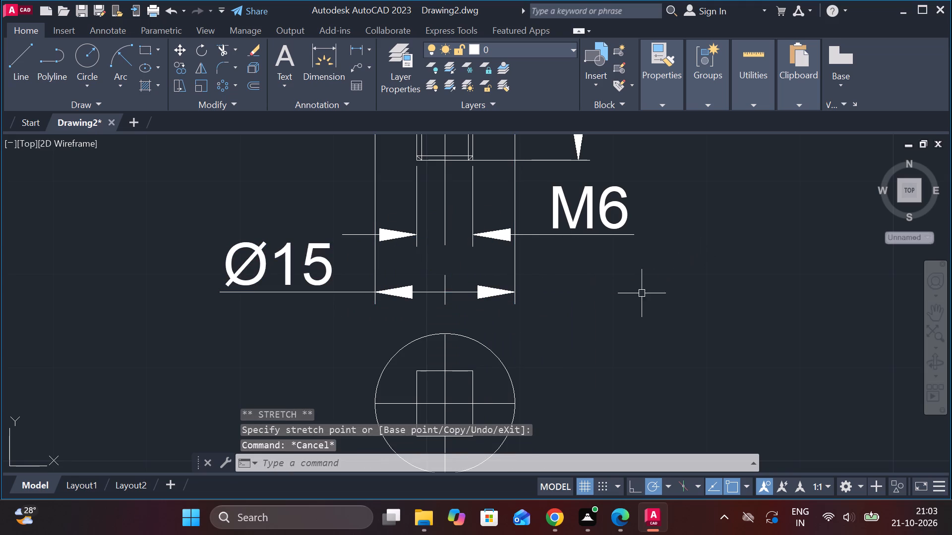
Add a radius dimension to the part's rounded top arc, with its text above and to the left of the arc.
scroll(626, 292, "down", 1)
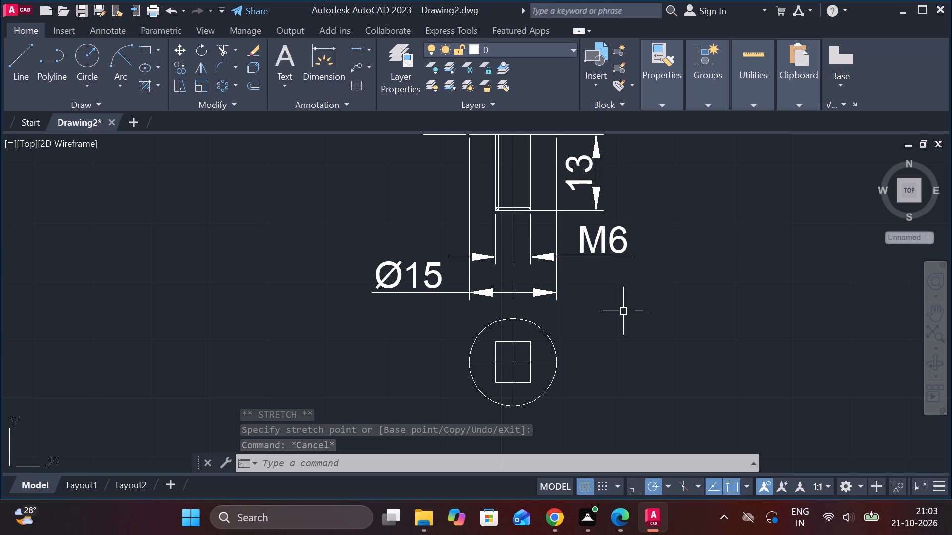
scroll(605, 310, "down", 1)
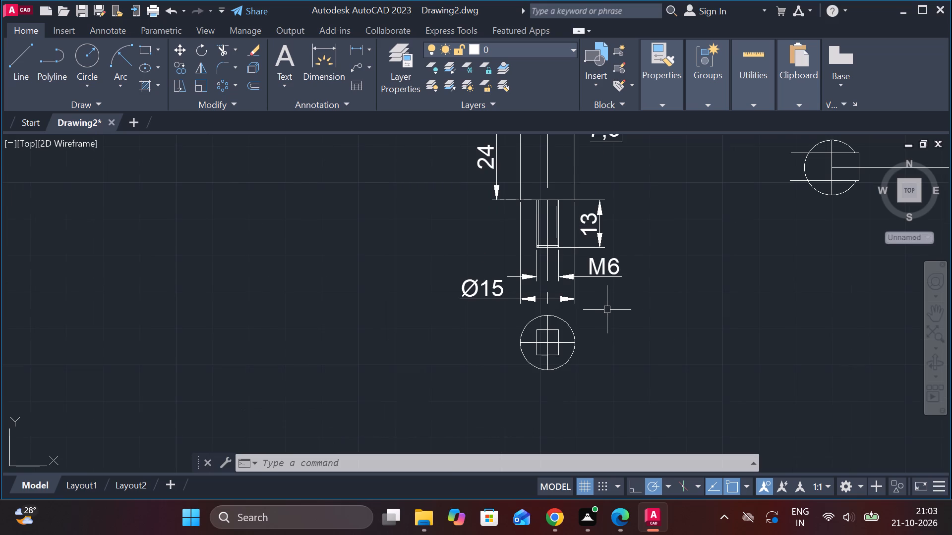
scroll(607, 310, "down", 1)
middle_click_drag(628, 313, 567, 367)
left_click(367, 47)
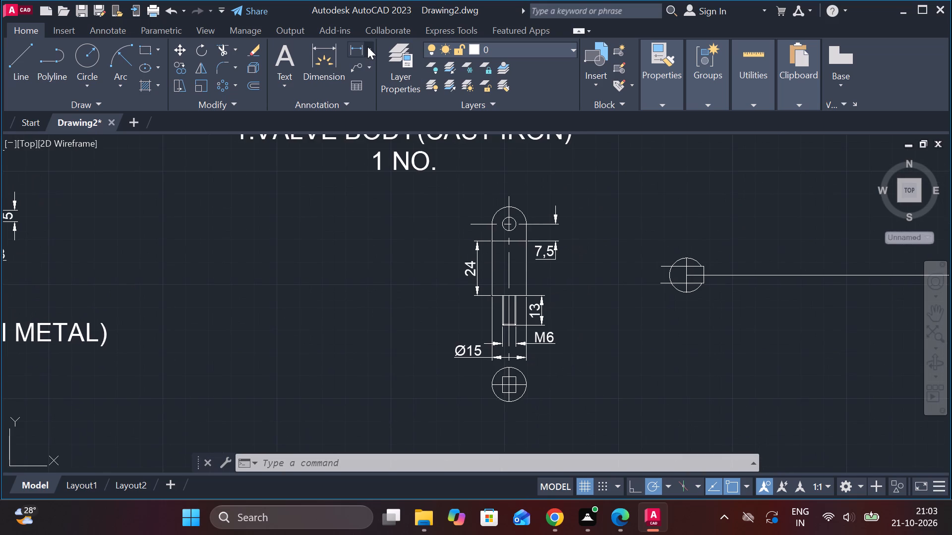
left_click(373, 203)
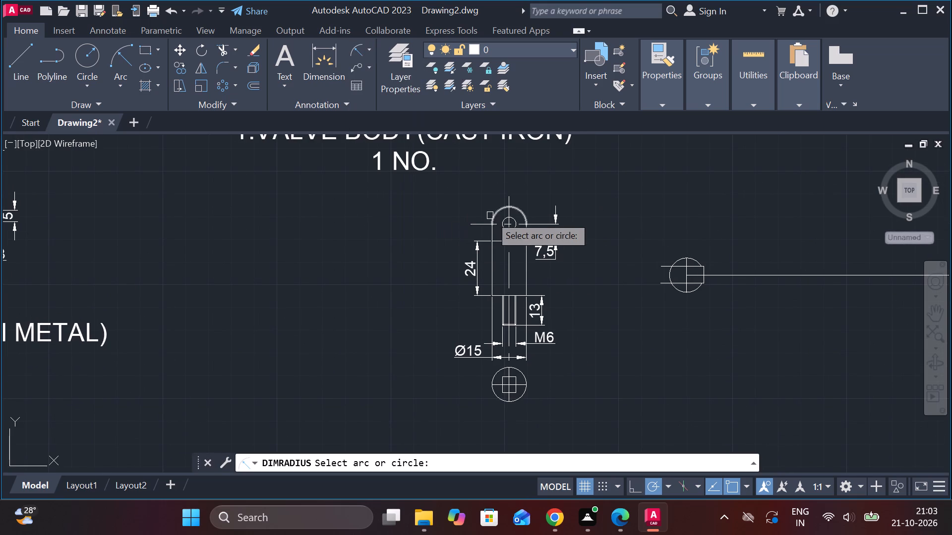
scroll(488, 213, "up", 1)
left_click(502, 213)
left_click(487, 207)
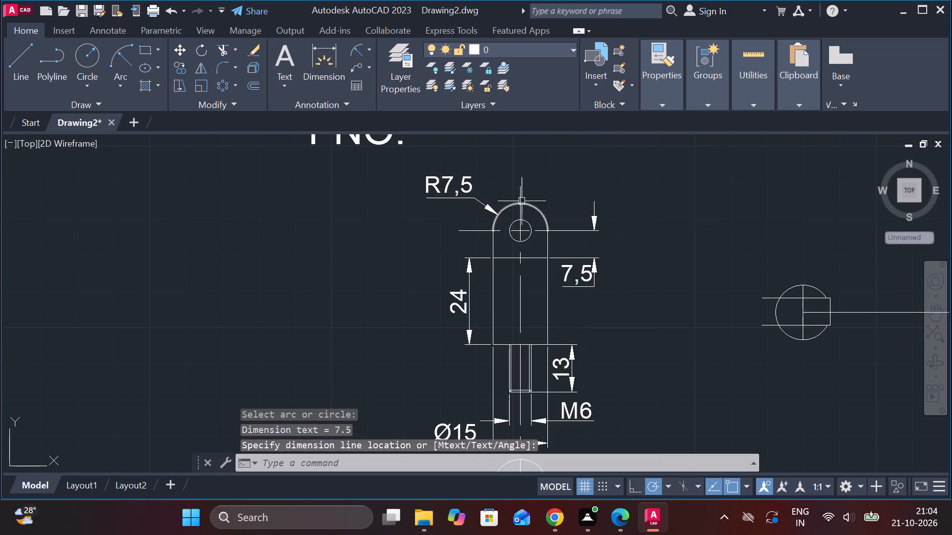
Add a diameter dimension to the small hole in the rounded top, with its text above and to the right.
left_click(369, 54)
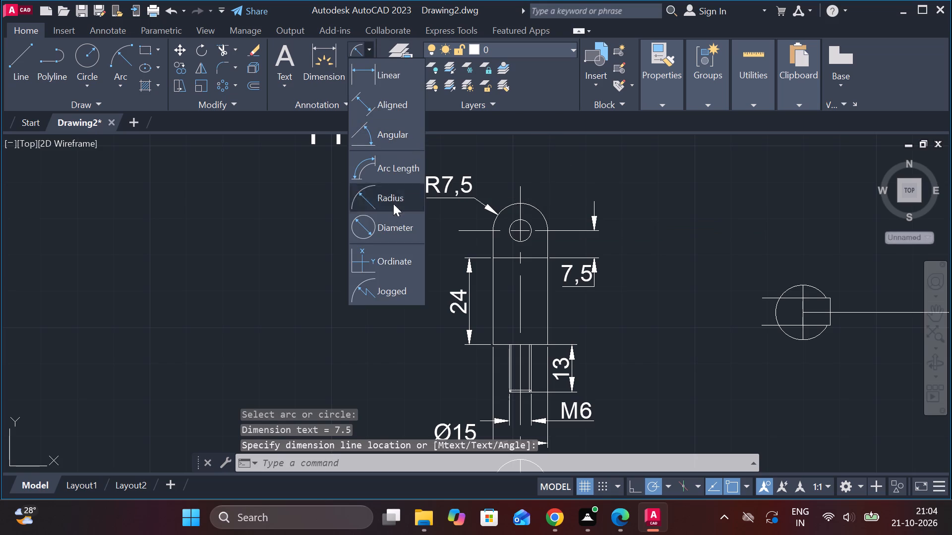
left_click(391, 221)
left_click(533, 224)
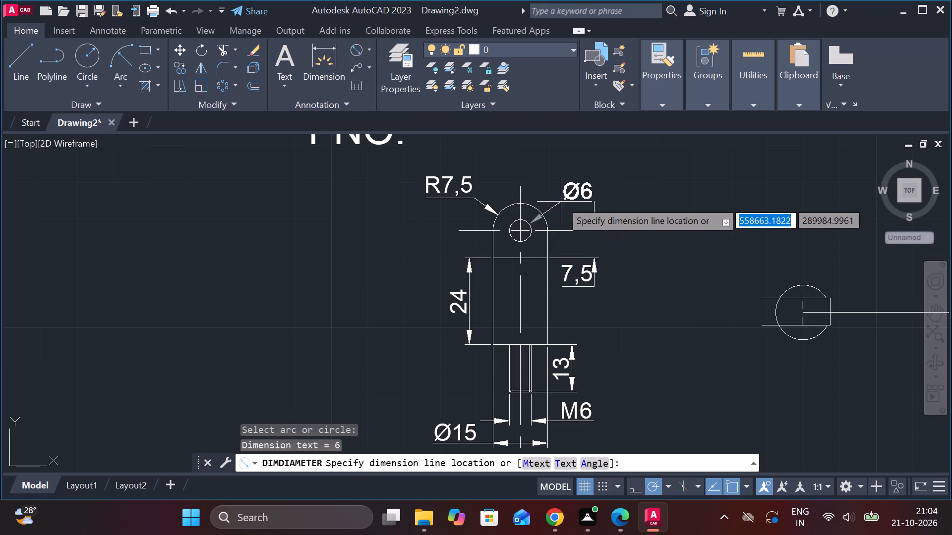
left_click(559, 194)
Copy the 6.STEM (MILD STEEL) 1 NO. caption to below the circular view of the round-topped part.
scroll(580, 219, "down", 1)
middle_click_drag(601, 246, 525, 166)
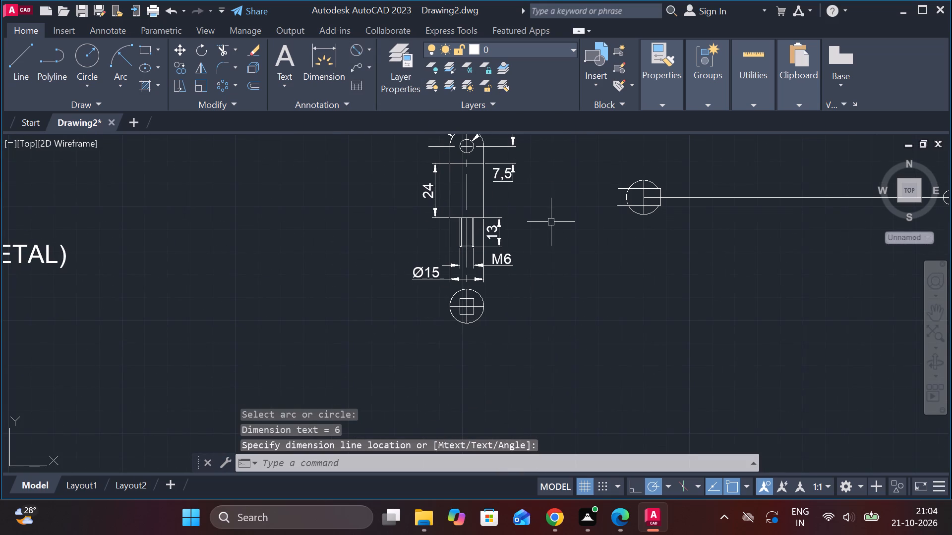
scroll(520, 291, "down", 2)
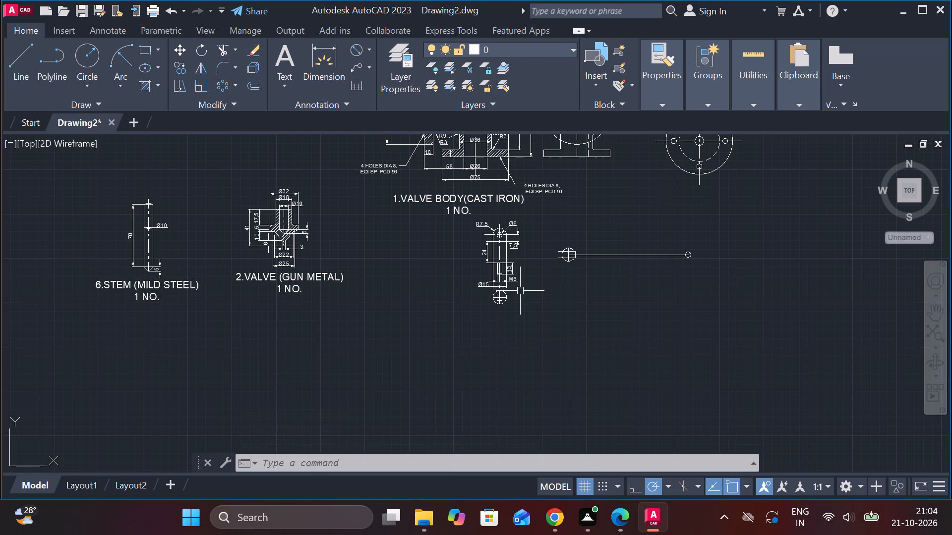
scroll(372, 322, "down", 1)
middle_click_drag(312, 338, 352, 366)
scroll(287, 345, "up", 1)
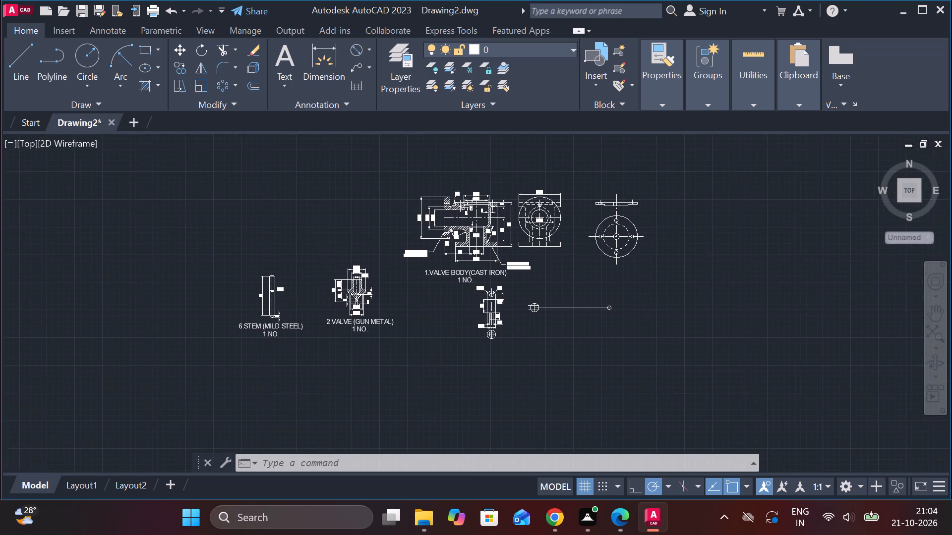
scroll(287, 345, "up", 1)
left_click(257, 302)
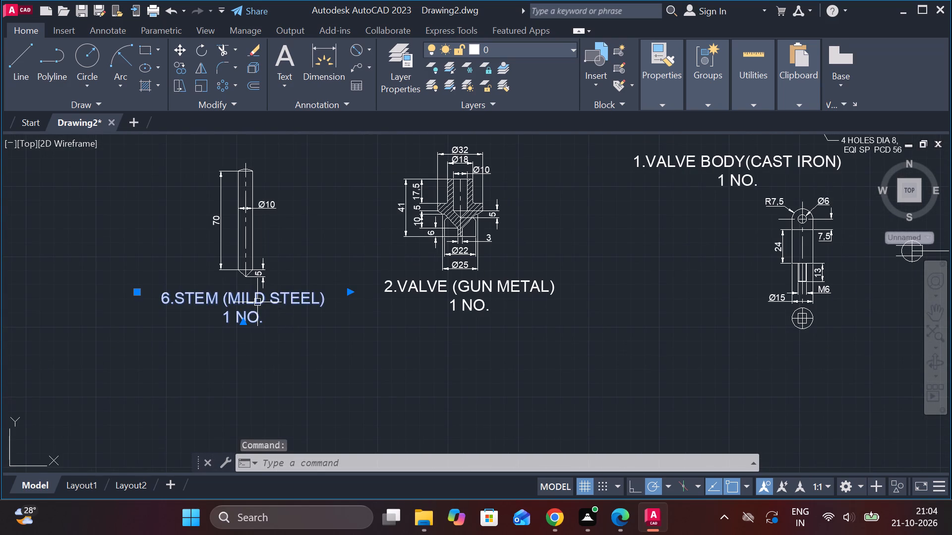
type("CO")
key("Return")
left_click(291, 361)
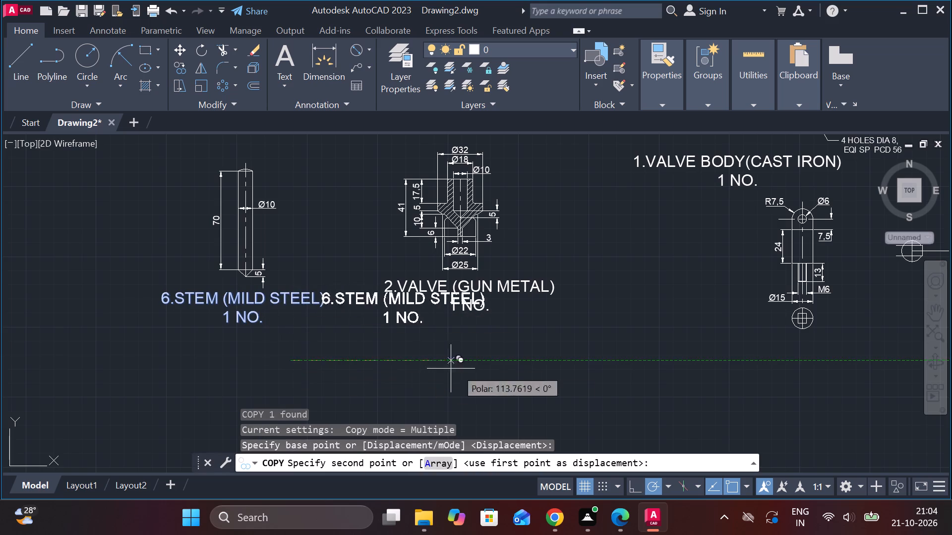
middle_click_drag(675, 390, 405, 382)
scroll(502, 427, "up", 2)
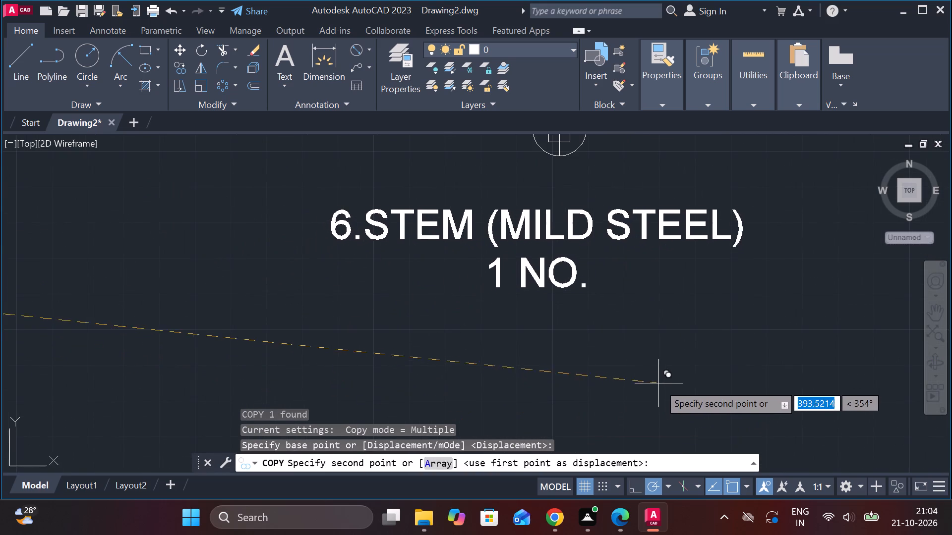
double_click(687, 365)
scroll(675, 347, "down", 2)
key("Escape")
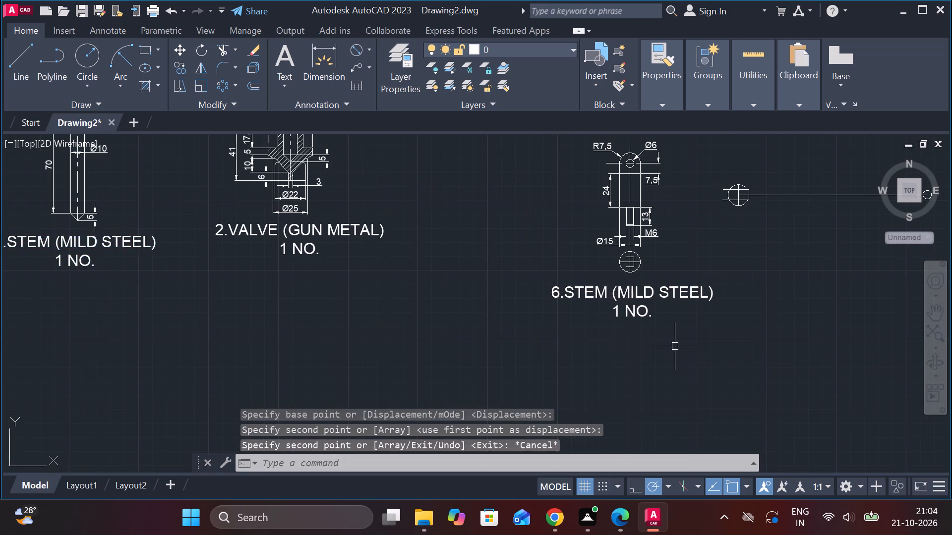
Add a vertical linear dimension between the inner rectangle's upper and lower edges, placed to the right of the circular view.
scroll(657, 279, "up", 2)
left_click(368, 43)
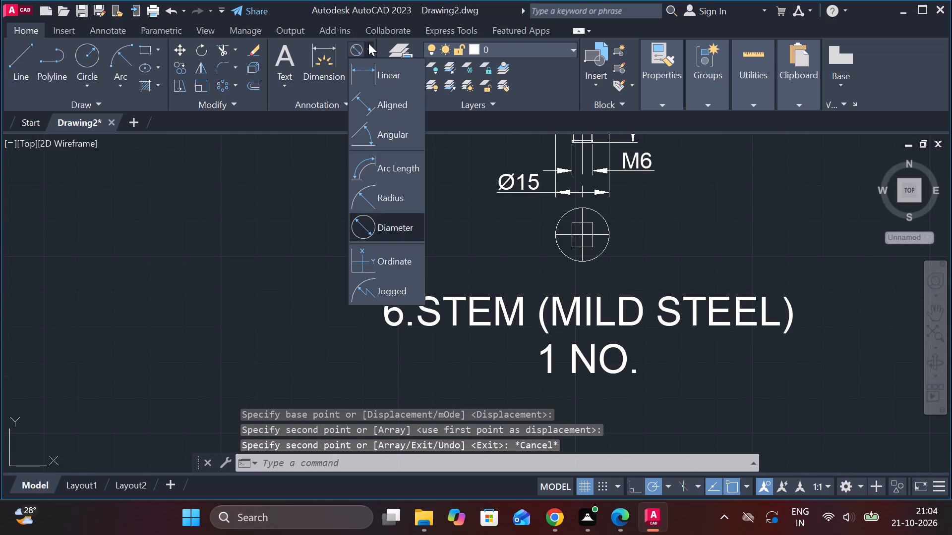
left_click(395, 81)
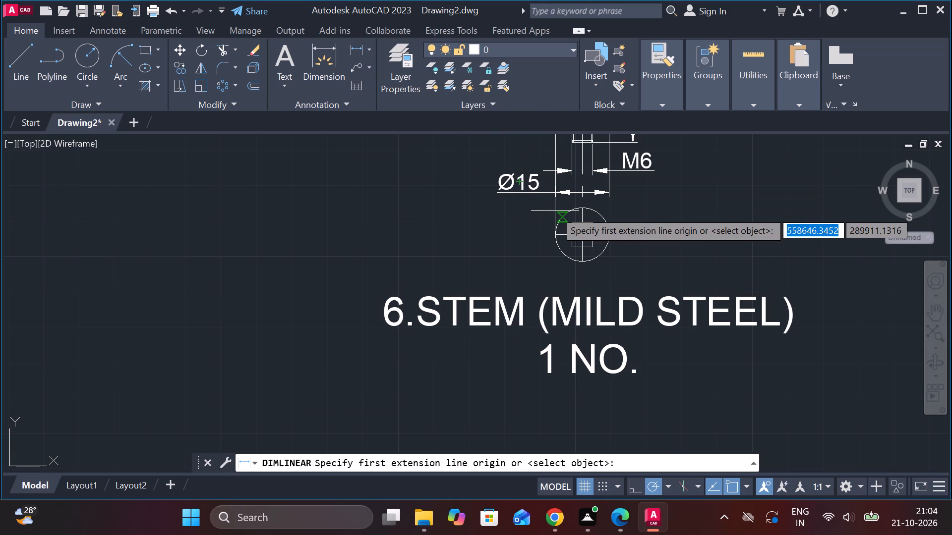
scroll(591, 228, "up", 2)
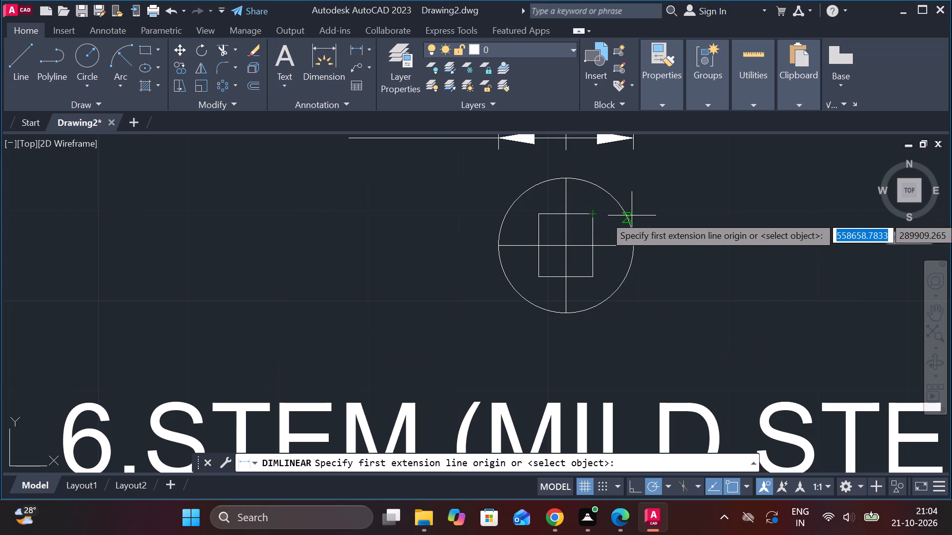
left_click(571, 214)
left_click(572, 272)
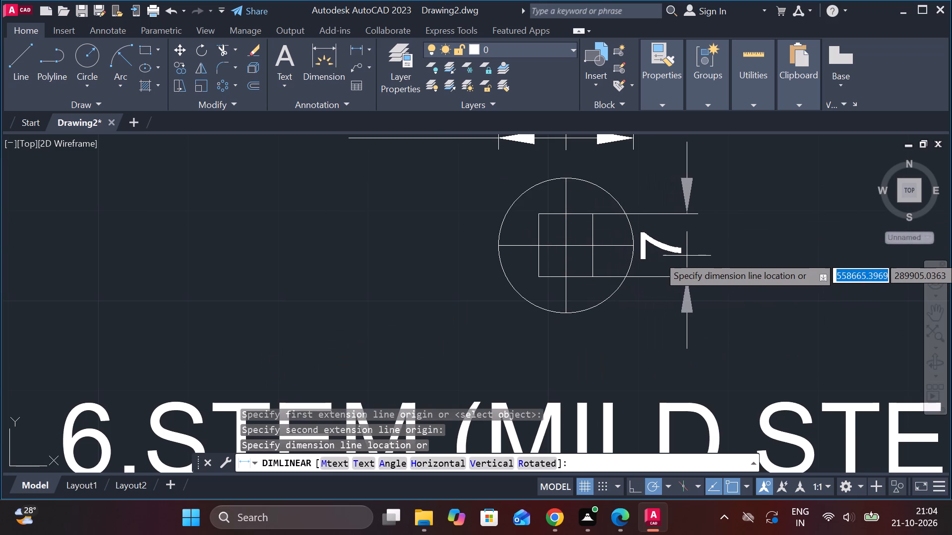
left_click(691, 256)
key("Escape")
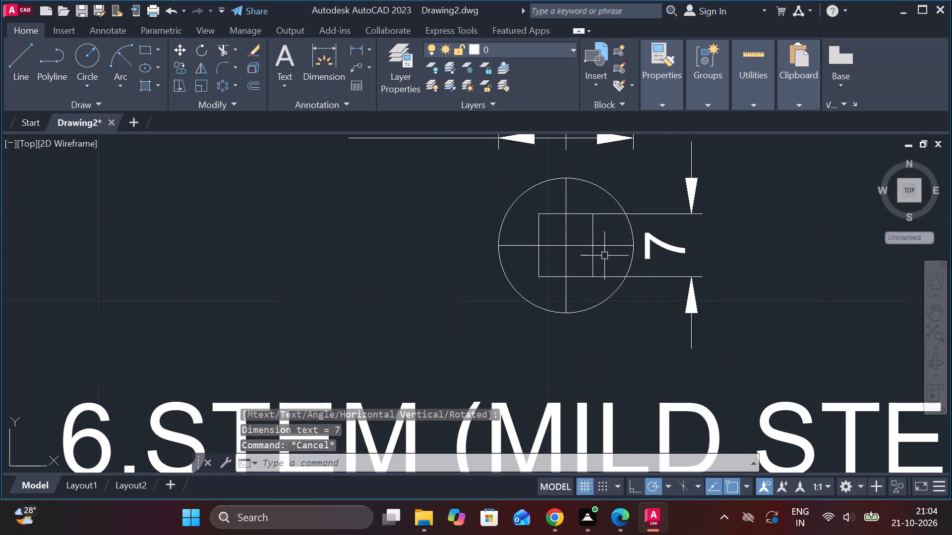
Extend the inner rectangle's upper and lower edges to the circle in the circular view.
type("EX")
key("space")
left_click(553, 213)
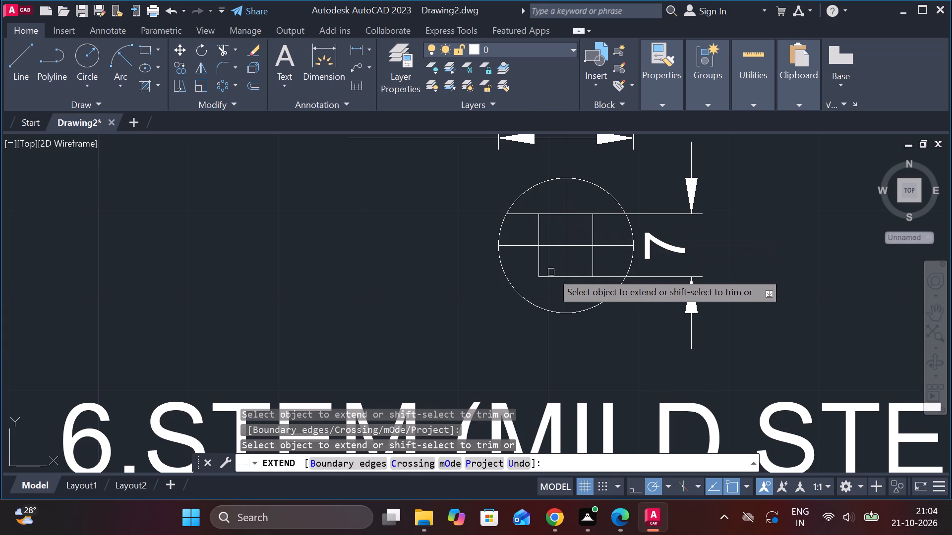
left_click(552, 279)
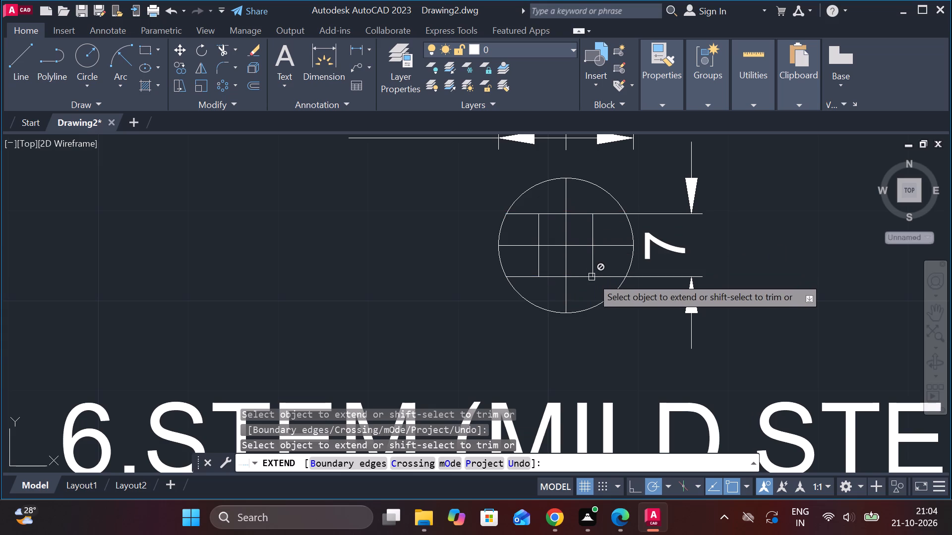
left_click(583, 275)
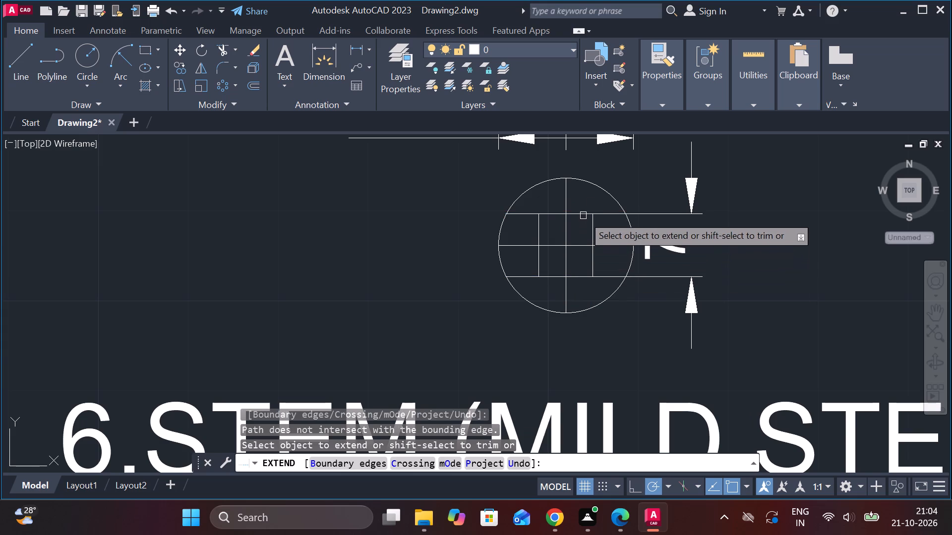
left_click(583, 215)
key("Escape")
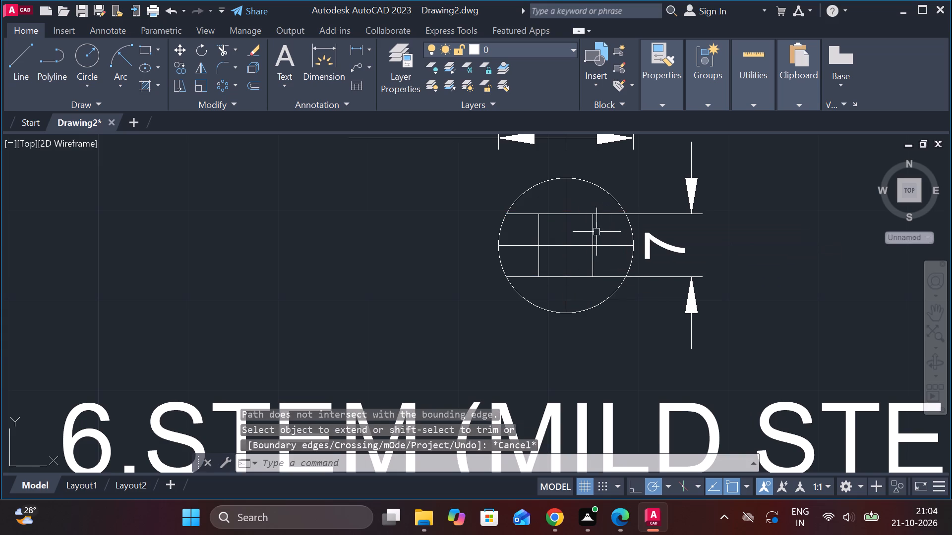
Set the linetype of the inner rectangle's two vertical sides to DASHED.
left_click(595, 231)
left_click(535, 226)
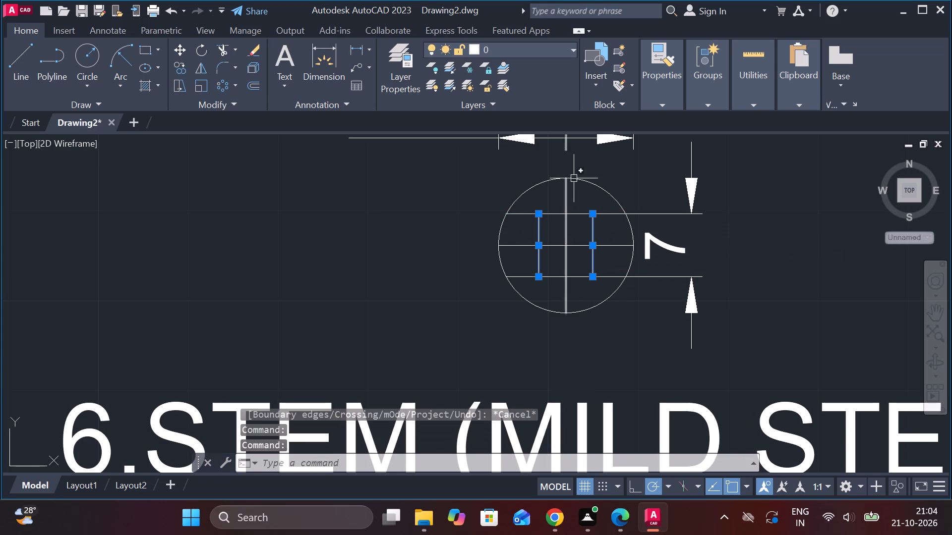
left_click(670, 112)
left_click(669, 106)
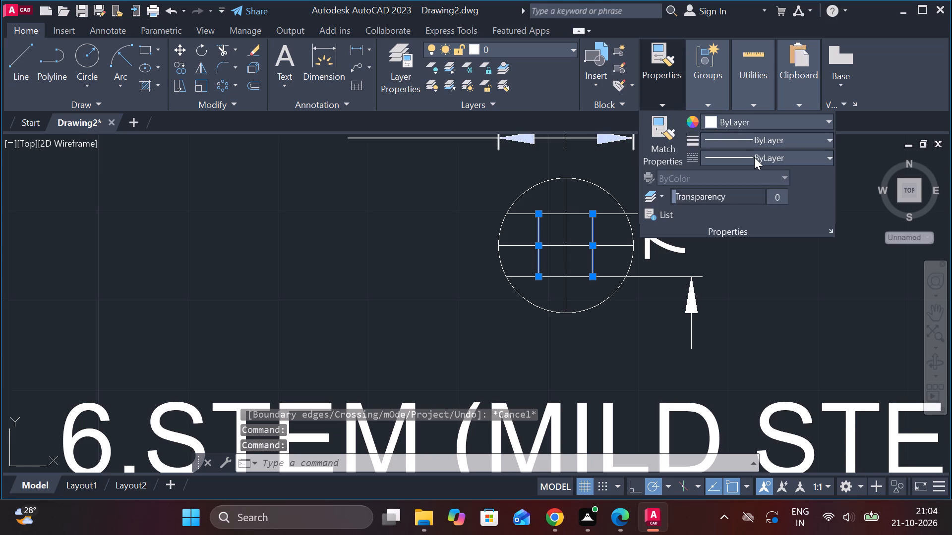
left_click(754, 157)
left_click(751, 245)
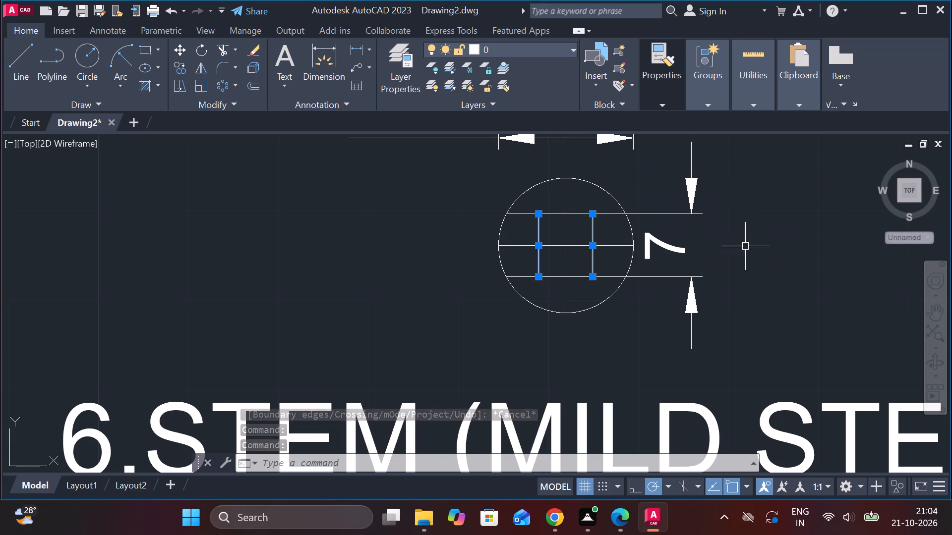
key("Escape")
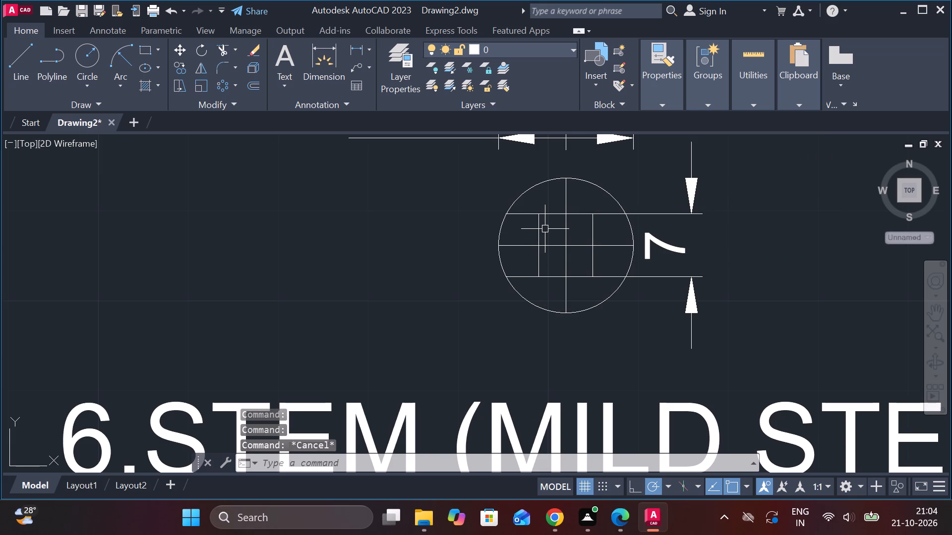
Set the linetype of the inner rectangle's two vertical sides to CENTER.
left_click(538, 226)
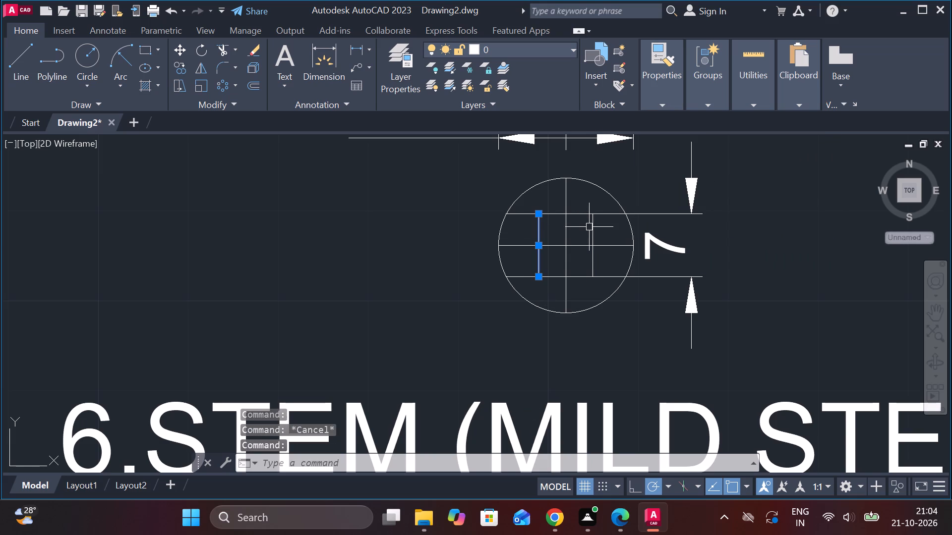
left_click(590, 227)
left_click(668, 113)
left_click(670, 101)
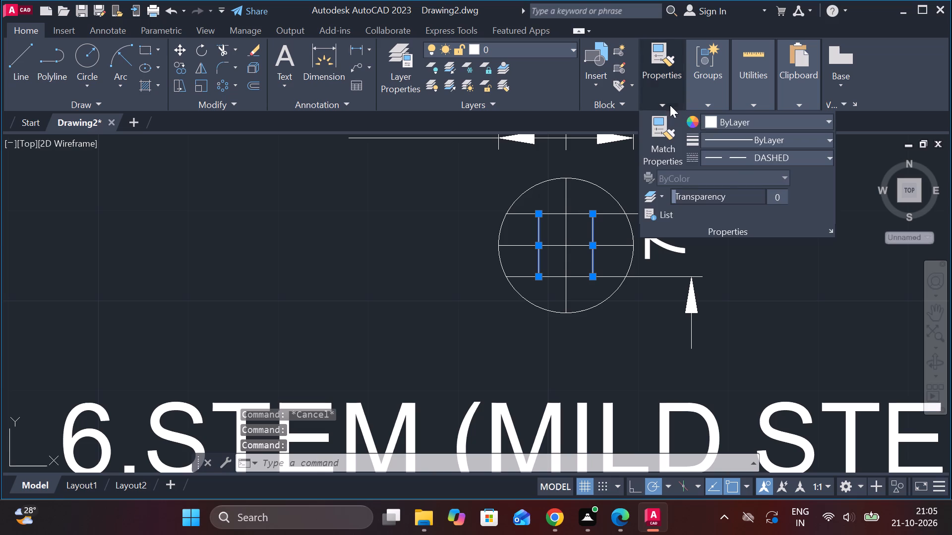
left_click(750, 156)
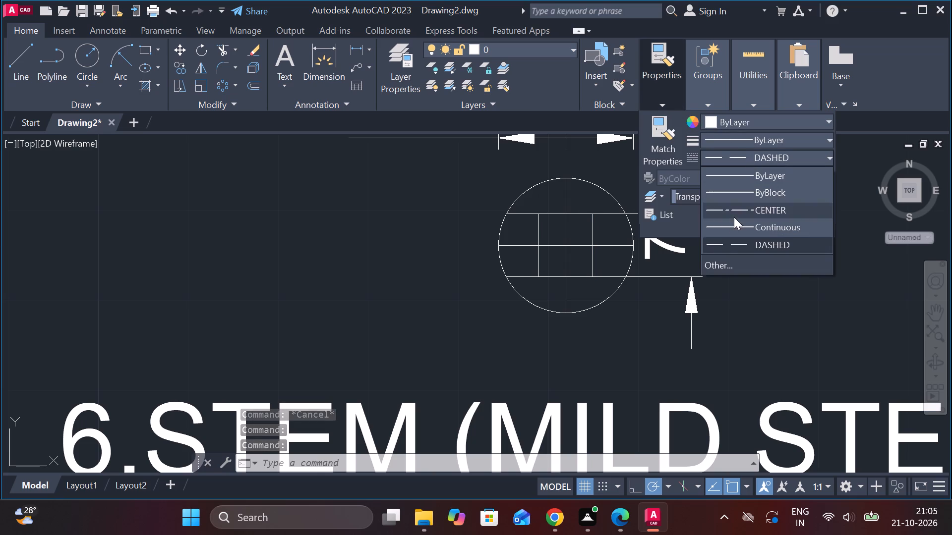
left_click(741, 210)
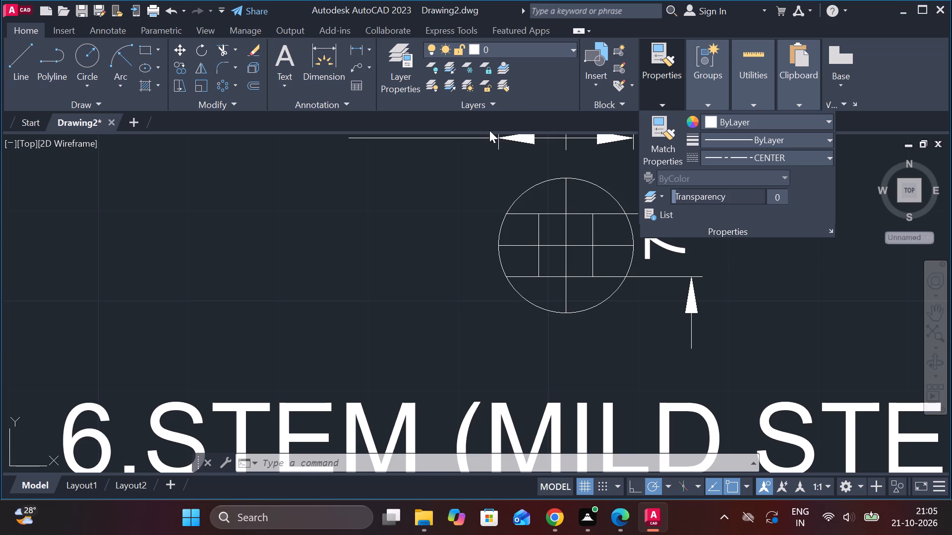
key("Escape")
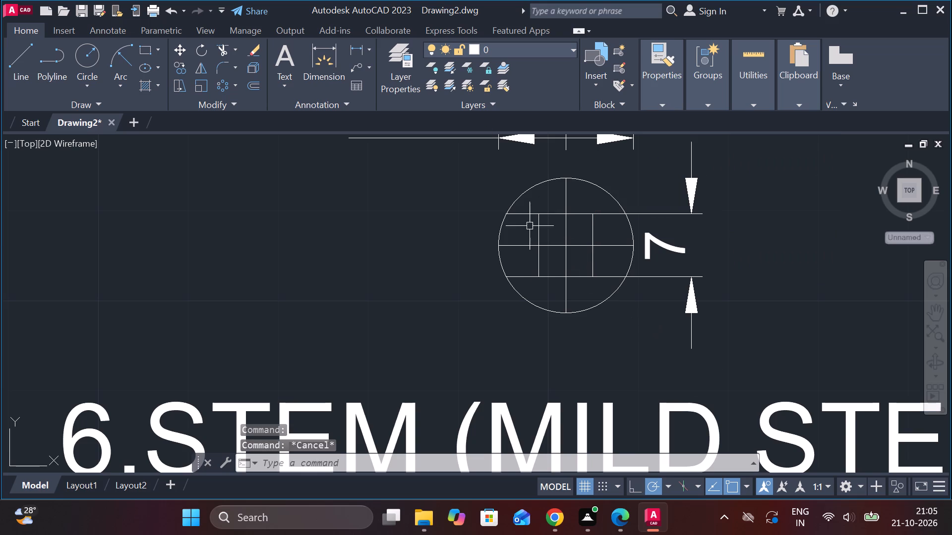
Set the linetype of the inner rectangle's two vertical sides in the circular view to DASHED.
left_click(538, 234)
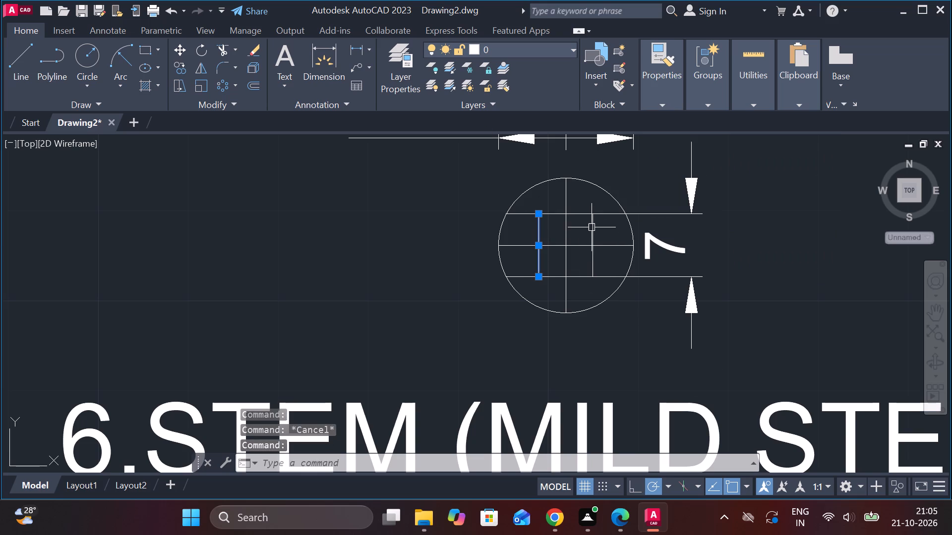
left_click(593, 226)
left_click(668, 106)
left_click(726, 155)
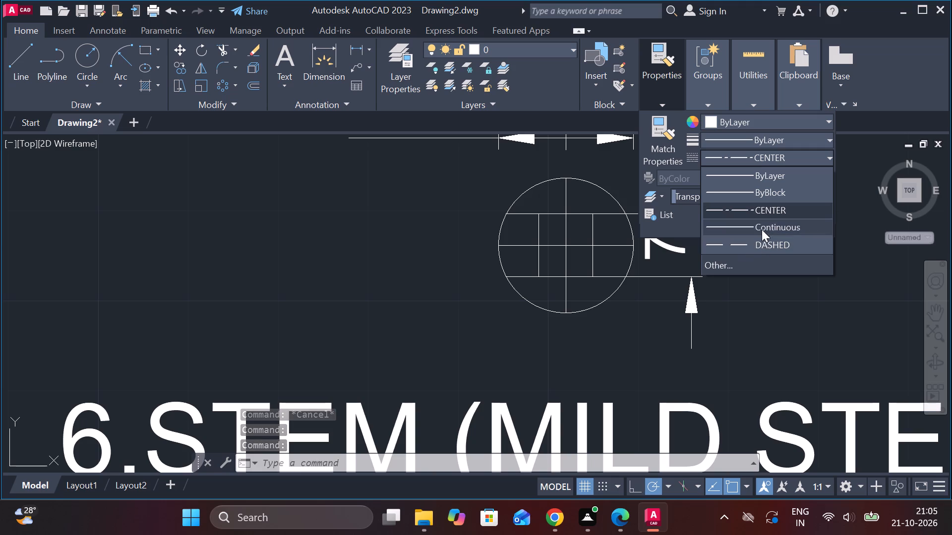
left_click(764, 244)
key("Escape")
Change the part number in the caption below the round-topped part to 4.
scroll(675, 280, "down", 2)
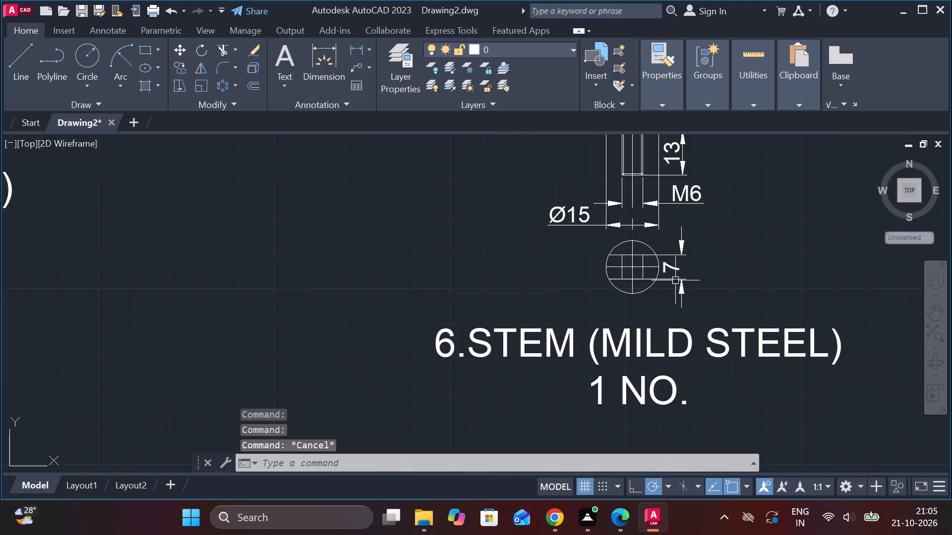
scroll(702, 276, "down", 1)
middle_click_drag(720, 276, 540, 349)
scroll(554, 352, "down", 1)
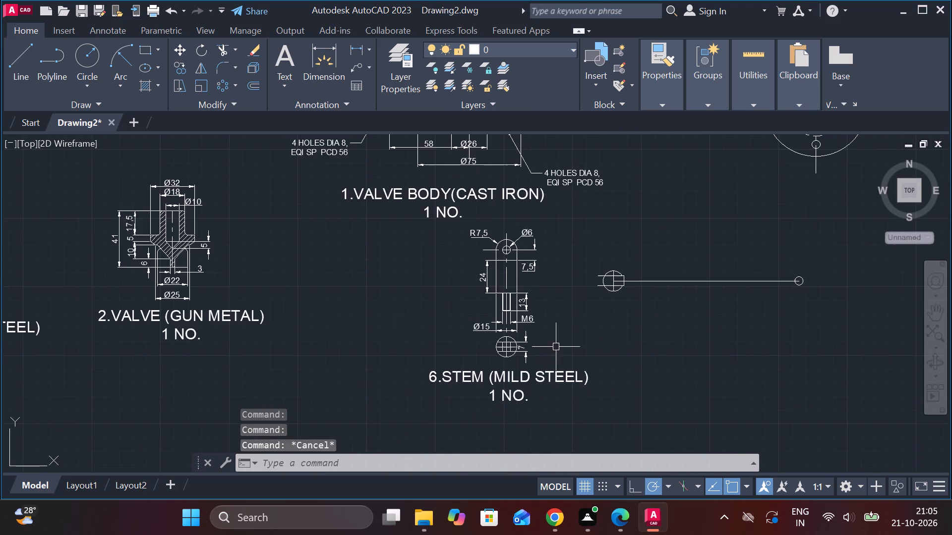
scroll(494, 381, "up", 1)
middle_click_drag(494, 376, 459, 312)
double_click(406, 310)
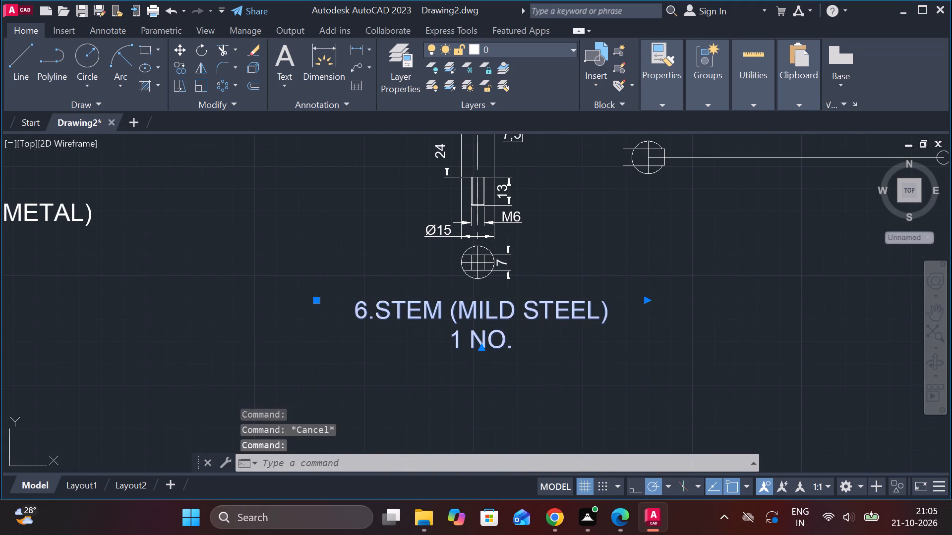
left_click(372, 307)
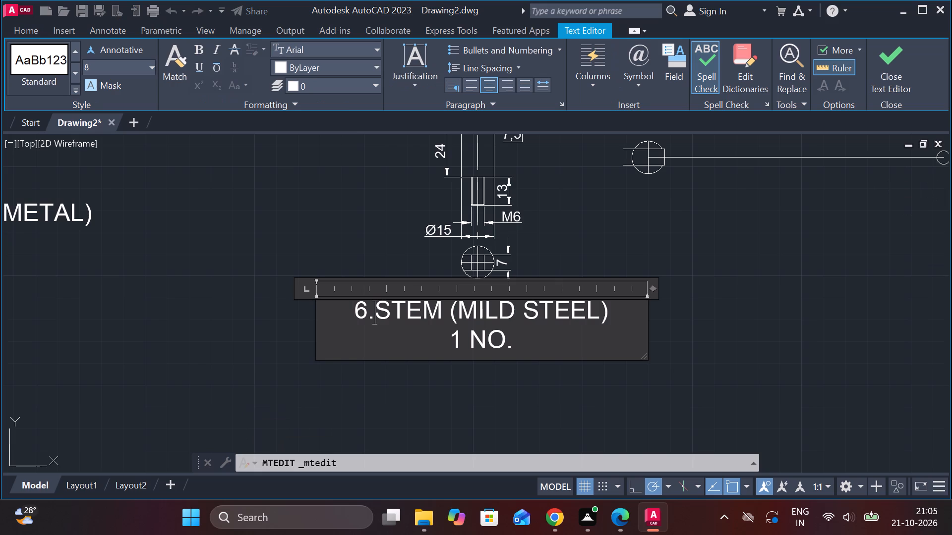
key("Left")
key("BackSpace")
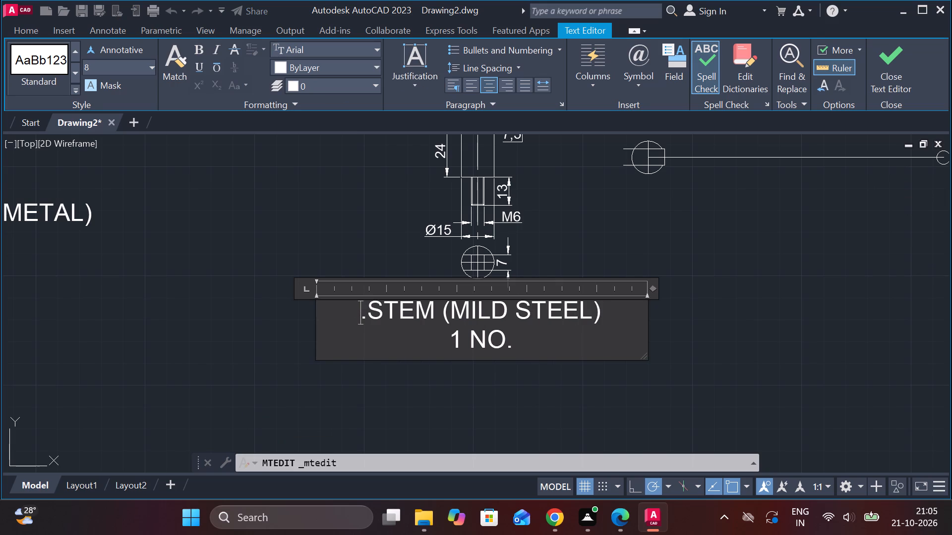
key("4")
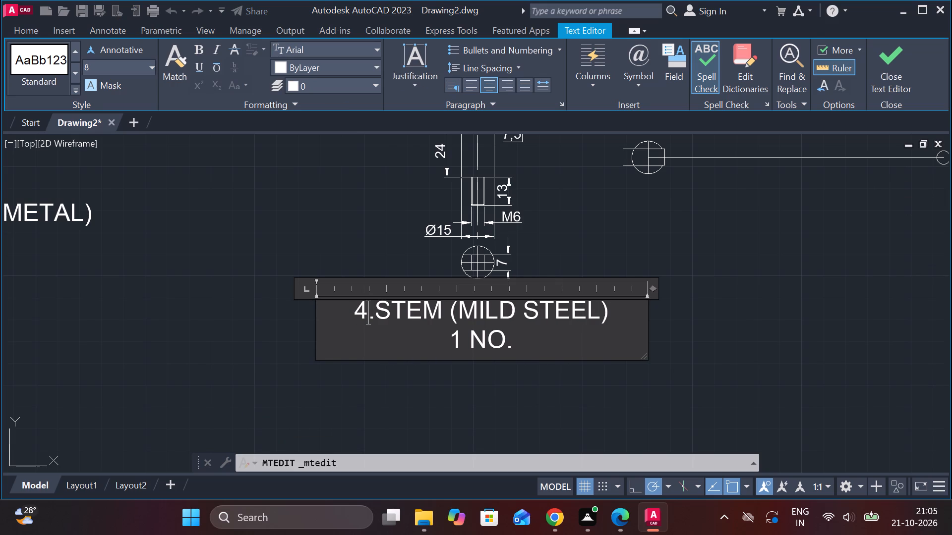
Replace the part name in that caption with FULCRUM BOLT, putting (MILD STEEL) on its own line.
key("Right")
key("Right")
key("Right")
key("Right")
key("Right")
key("Right")
key("BackSpace")
key("BackSpace")
key("BackSpace")
key("BackSpace")
key("BackSpace")
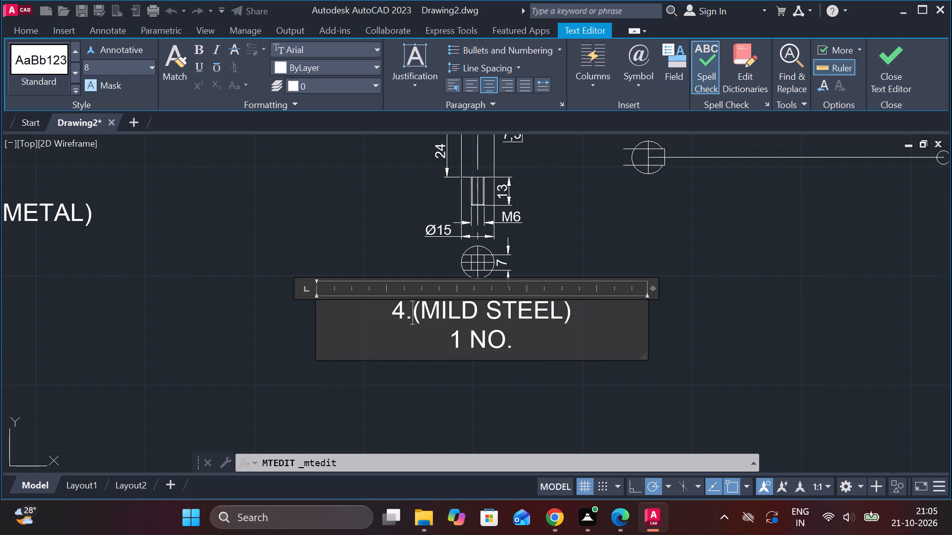
type("FU")
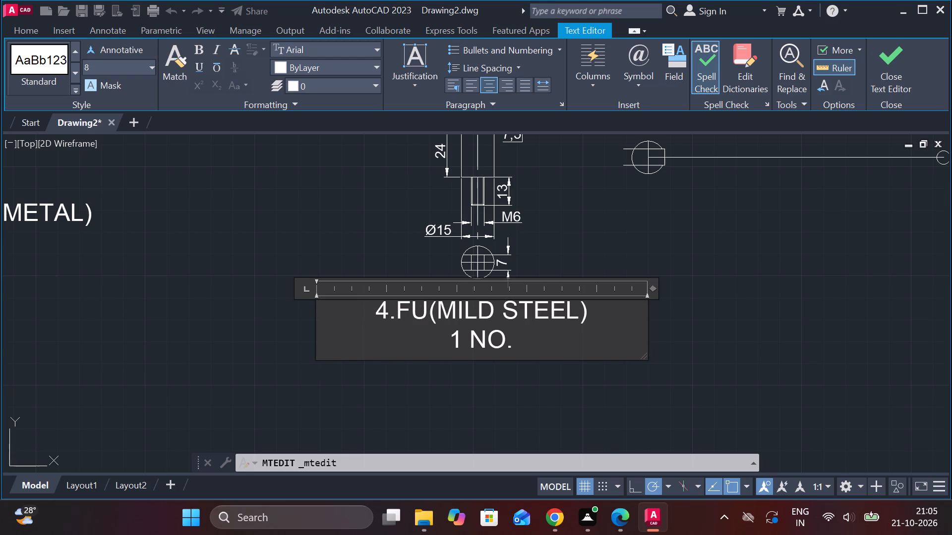
key("l")
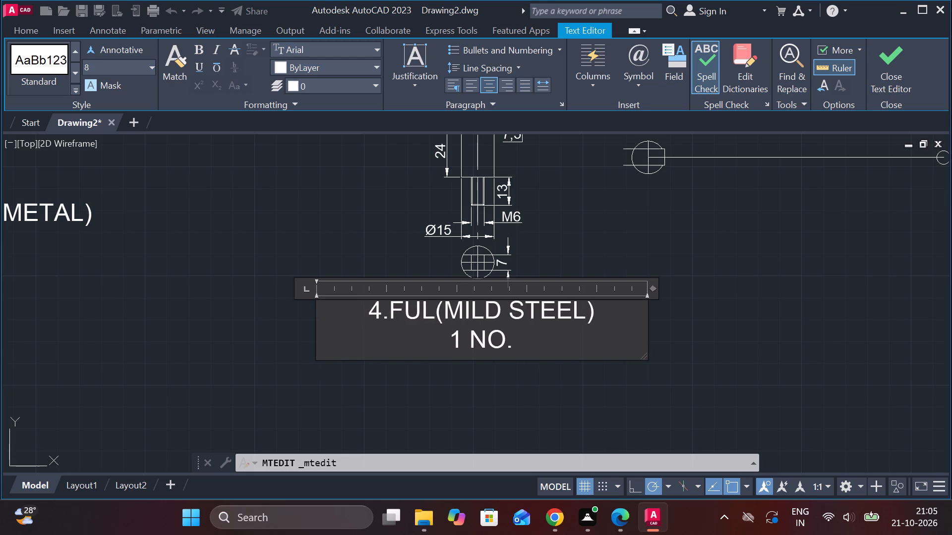
key("c")
type("RUM")
key("space")
type("BOLT")
key("Return")
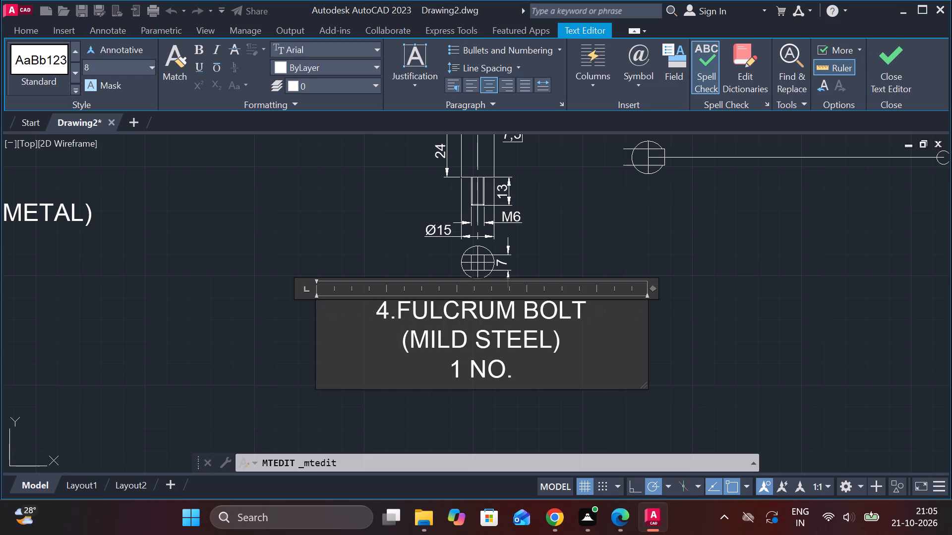
left_click(891, 57)
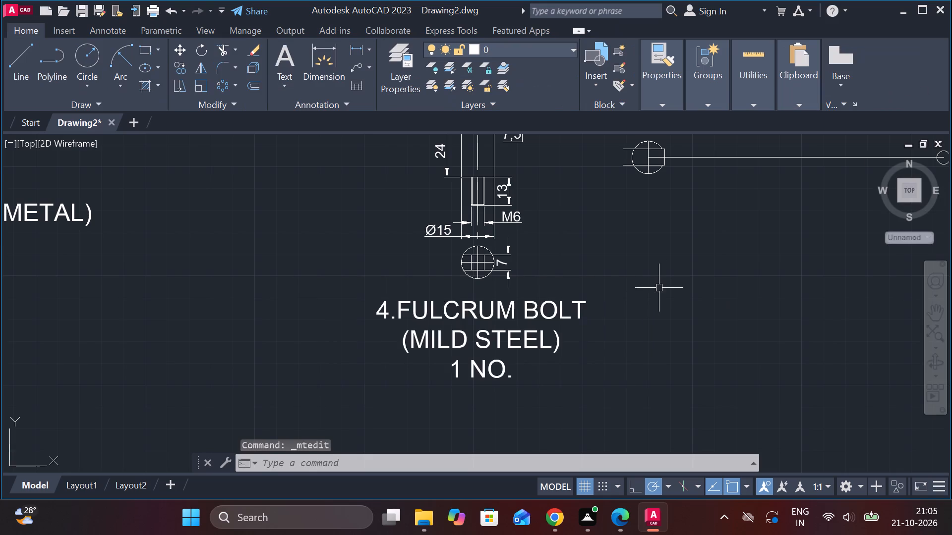
Move the fulcrum bolt views with their dimensions and caption to the left of the stem, level with it.
scroll(658, 288, "down", 1)
left_click_drag(465, 149, 494, 149)
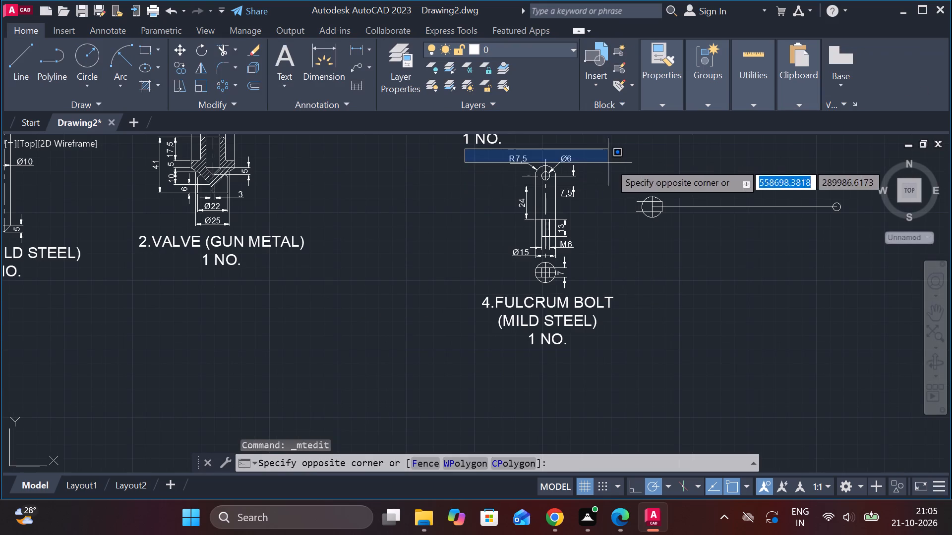
left_click(628, 361)
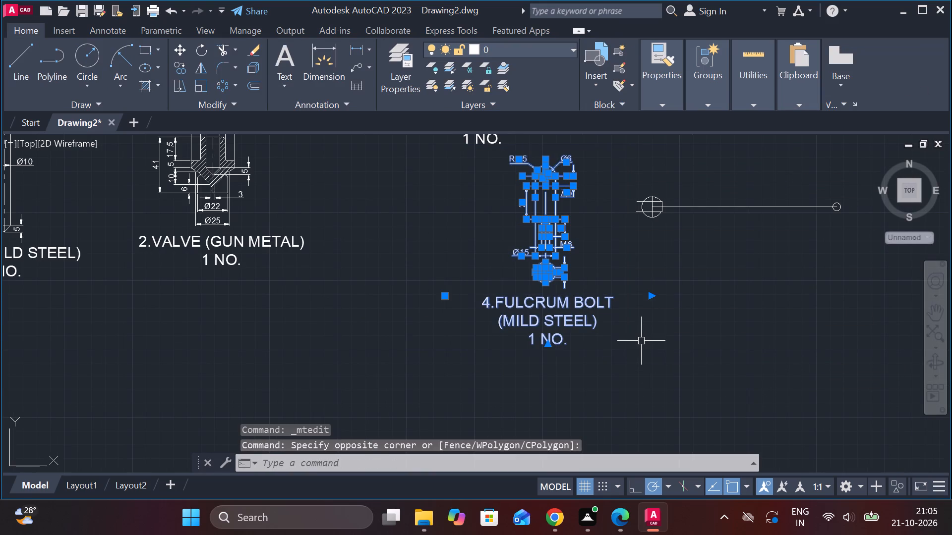
key("m")
key("Return")
left_click(644, 335)
scroll(668, 348, "down", 2)
scroll(345, 351, "up", 1)
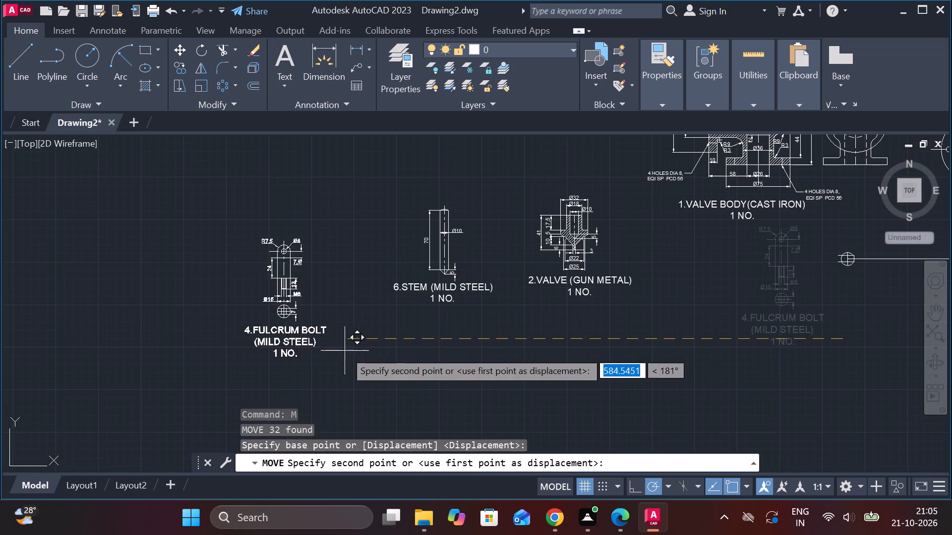
left_click(359, 308)
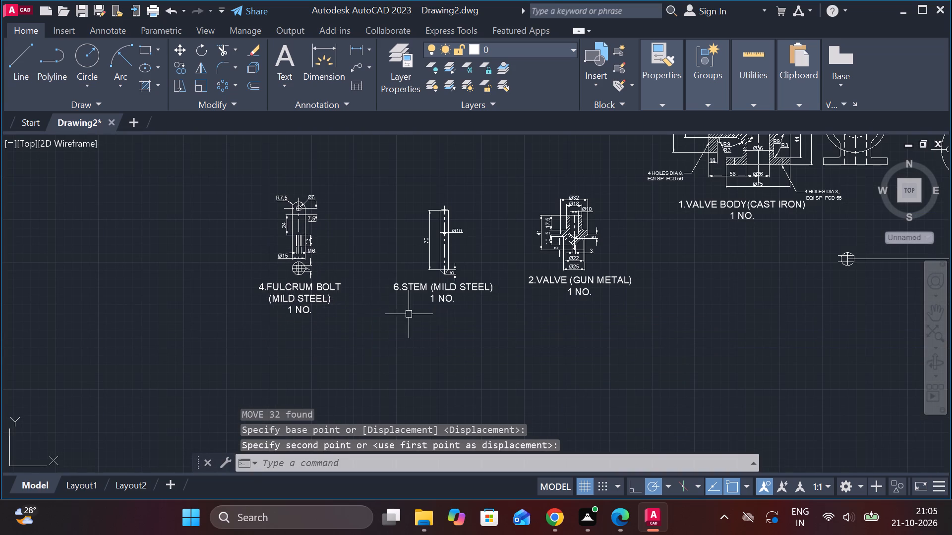
Examine the valve body views and the undimensioned flanged cover views beside them.
scroll(454, 316, "down", 1)
middle_click_drag(573, 320, 292, 331)
scroll(417, 230, "up", 2)
middle_click_drag(490, 269, 515, 303)
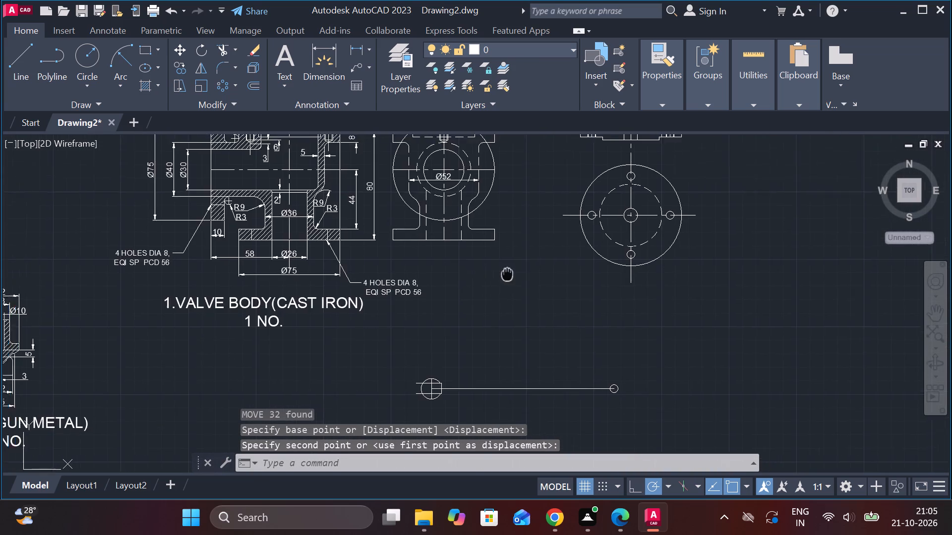
middle_click_drag(515, 303, 520, 342)
middle_click_drag(561, 334, 695, 279)
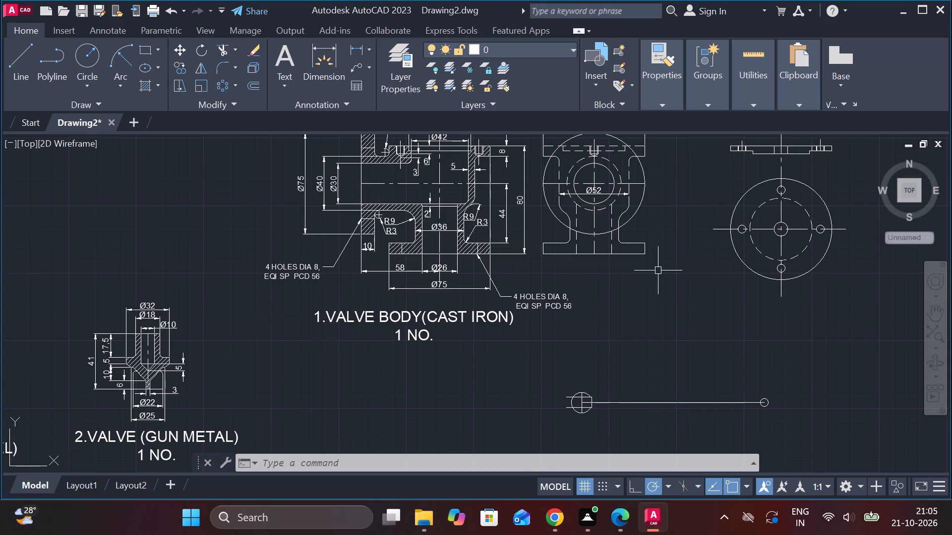
scroll(658, 270, "up", 1)
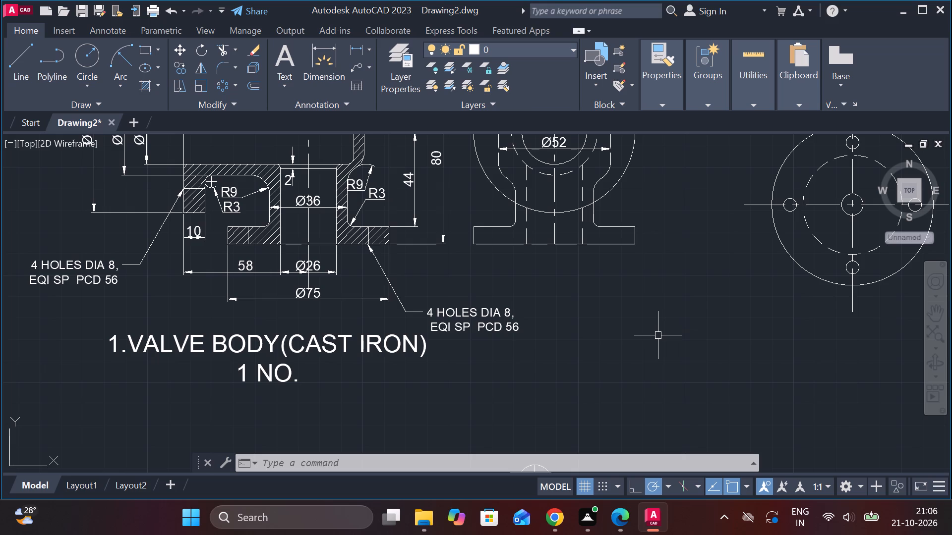
scroll(639, 347, "up", 1)
middle_click_drag(637, 346, 552, 342)
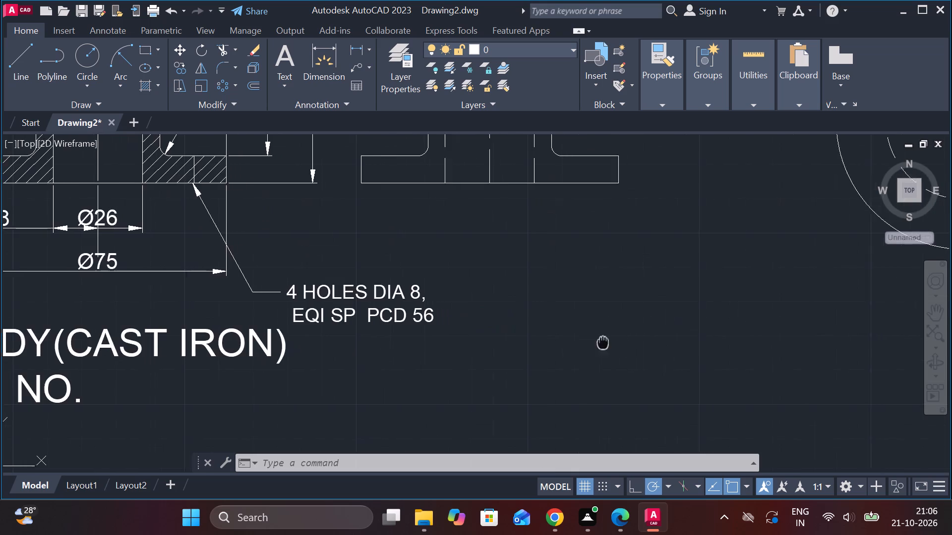
middle_click_drag(552, 342, 463, 379)
scroll(520, 335, "down", 2)
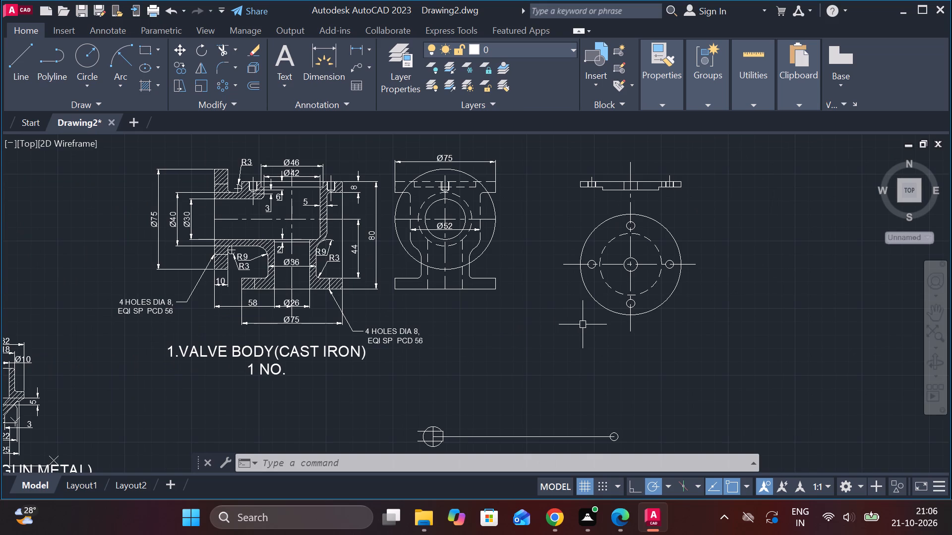
scroll(610, 326, "up", 1)
middle_click_drag(610, 326, 492, 396)
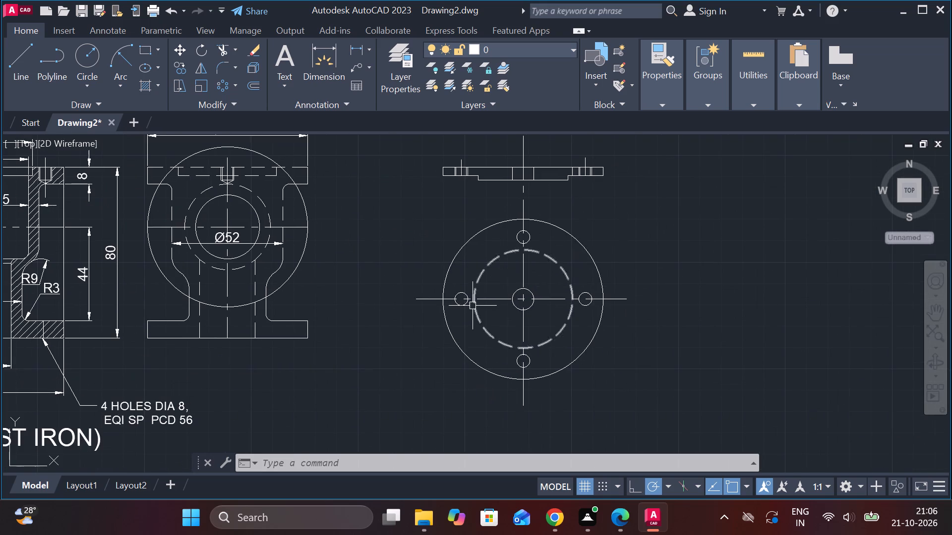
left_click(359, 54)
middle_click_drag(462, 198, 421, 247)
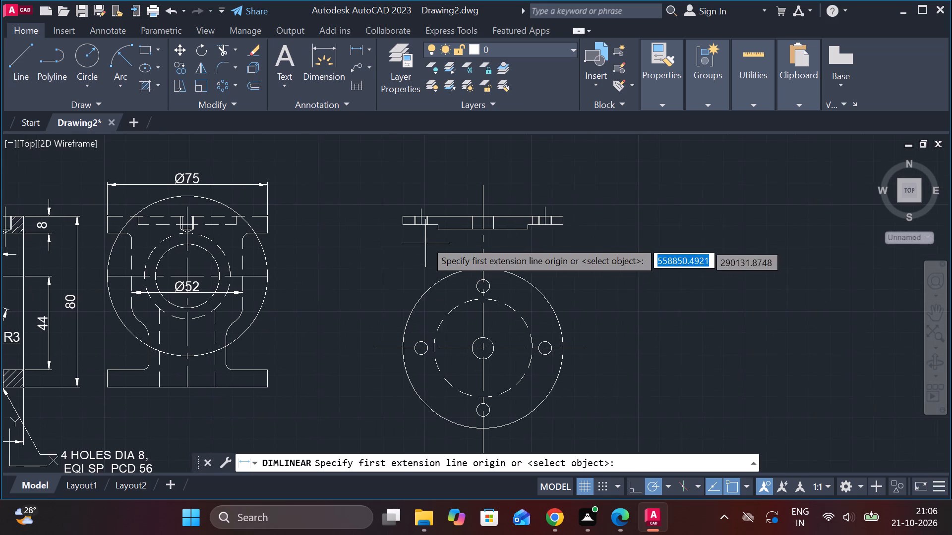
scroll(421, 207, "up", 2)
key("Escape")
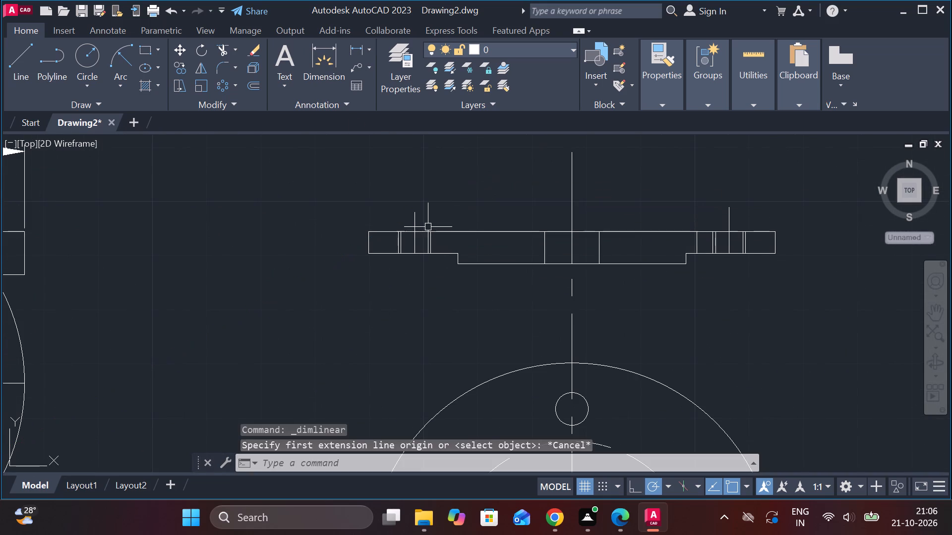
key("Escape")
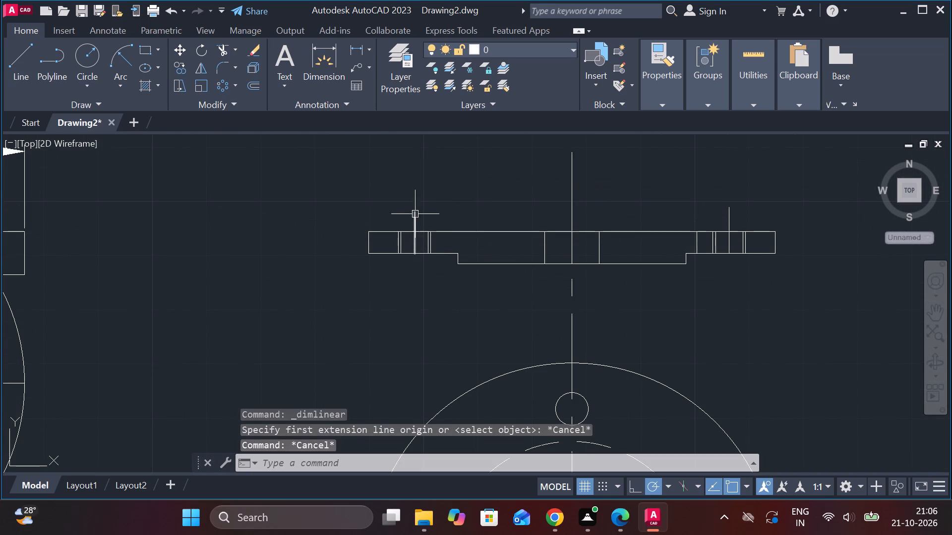
Stretch the two bolt-hole centre lines in the flanged cover's side view downward past the flange's lower edge.
scroll(424, 202, "up", 1)
left_click(408, 225)
left_click(409, 282)
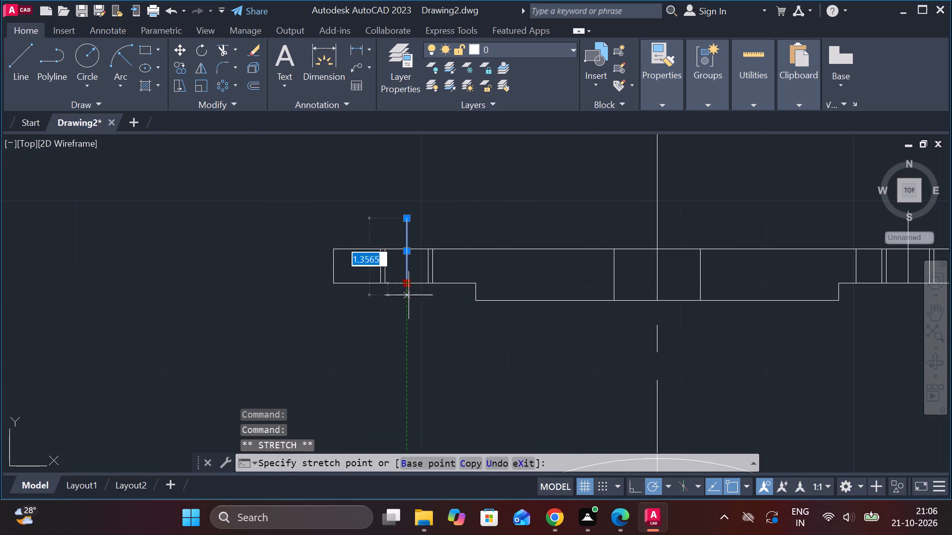
left_click(409, 300)
key("Escape")
middle_click_drag(623, 270, 397, 262)
left_click(682, 237)
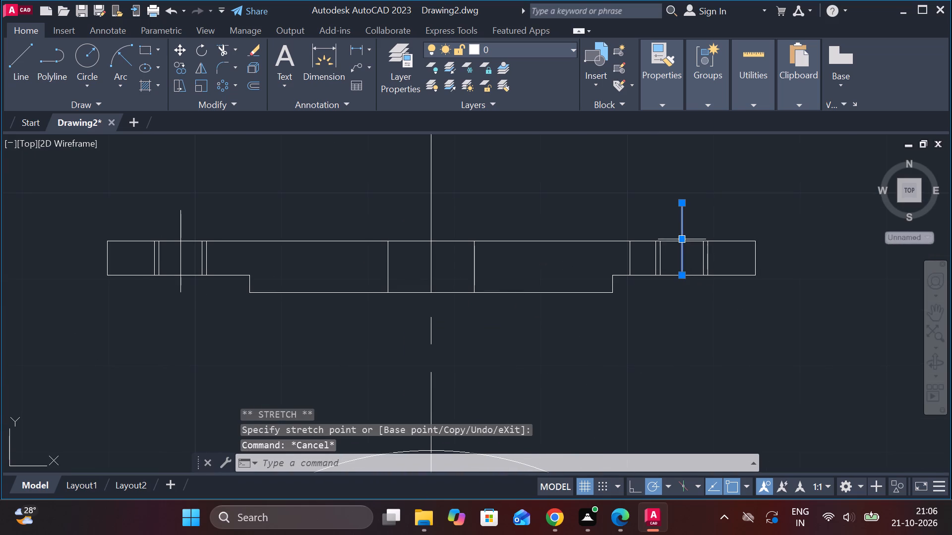
left_click(682, 274)
left_click(688, 304)
key("Escape")
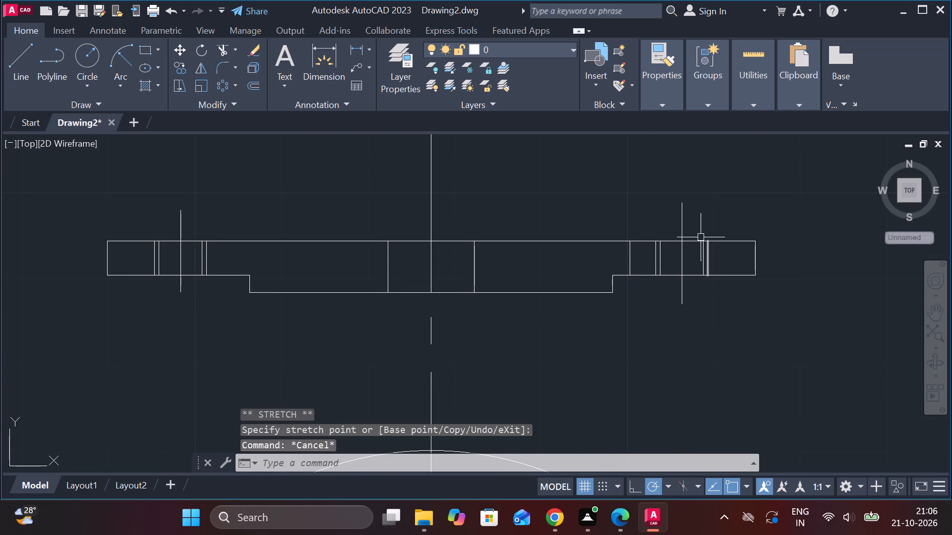
Set the linetype of both bolt holes' edge lines and centre lines in the cover's side view to CENTER.
left_click(715, 263)
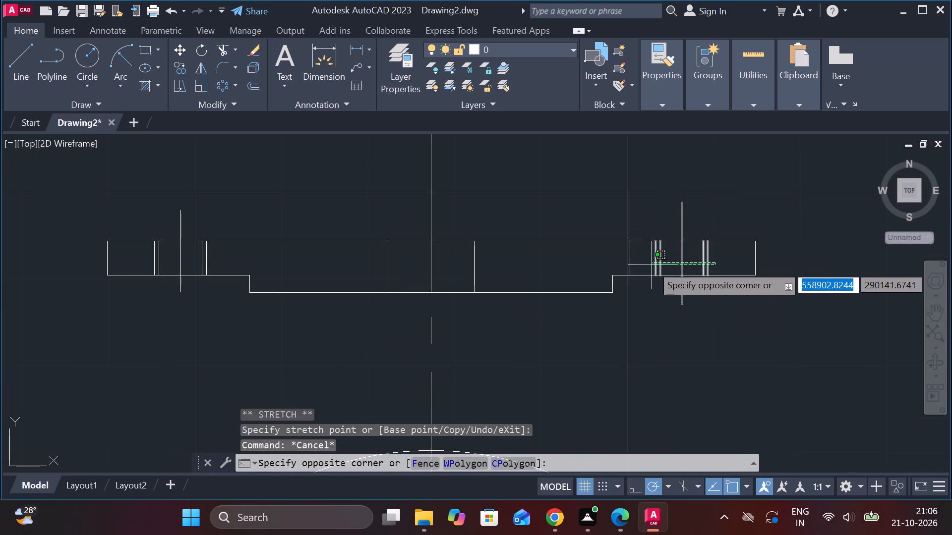
left_click(652, 265)
middle_click_drag(417, 292, 566, 302)
left_click_drag(372, 272, 360, 272)
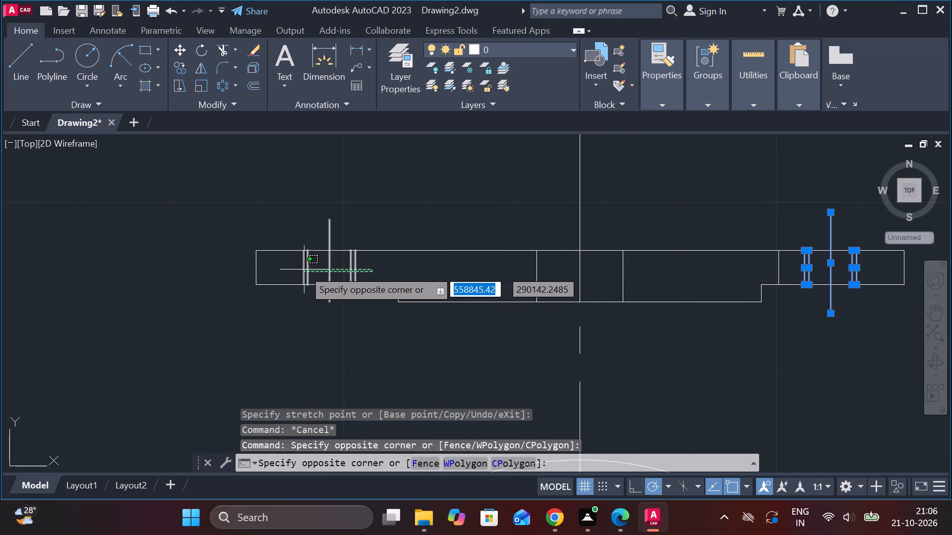
left_click(284, 269)
left_click(656, 107)
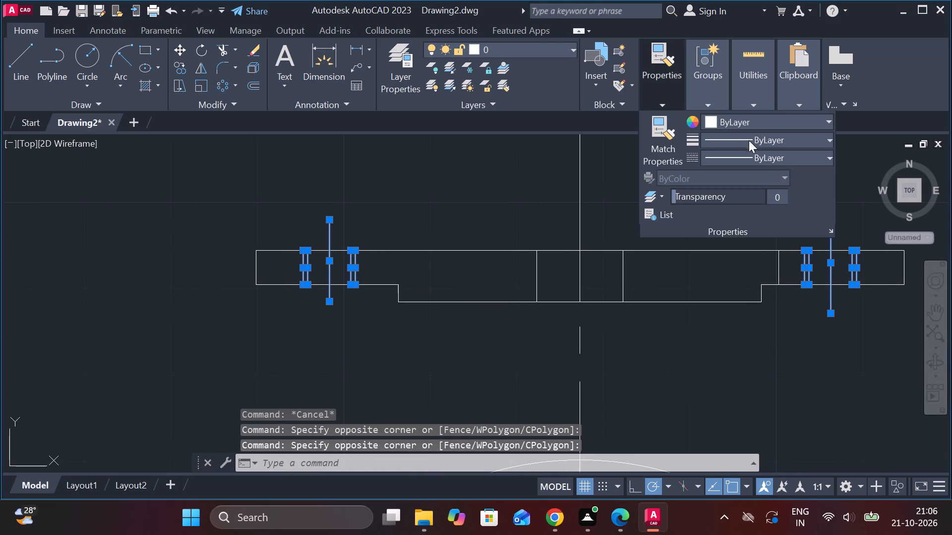
left_click(755, 160)
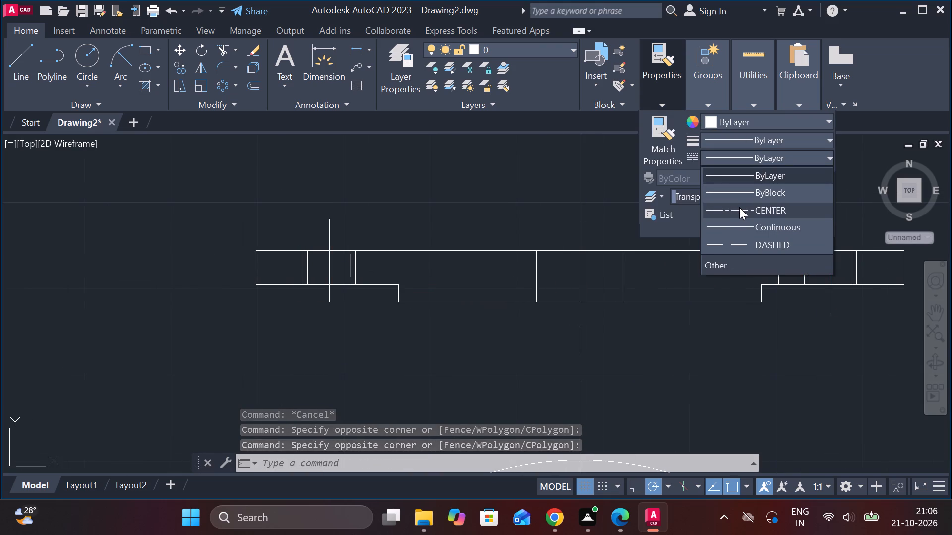
left_click(739, 207)
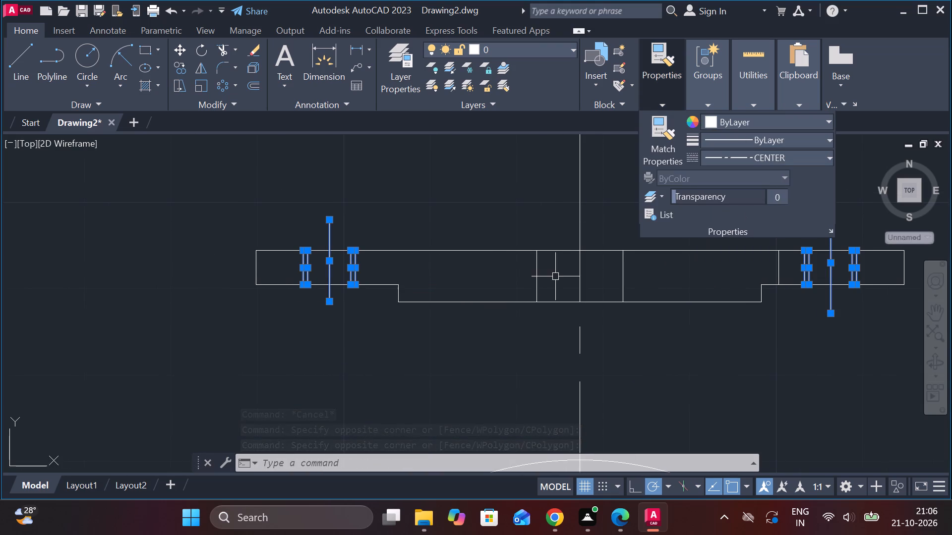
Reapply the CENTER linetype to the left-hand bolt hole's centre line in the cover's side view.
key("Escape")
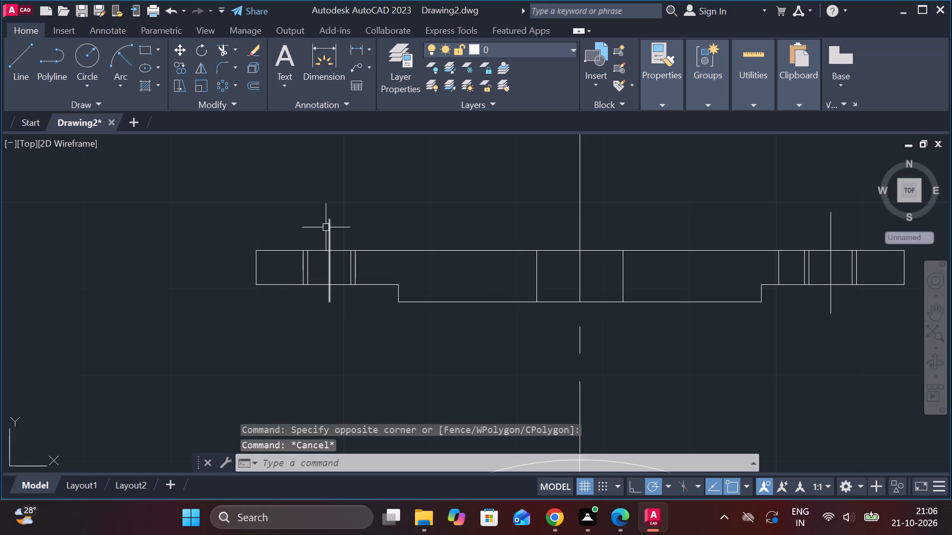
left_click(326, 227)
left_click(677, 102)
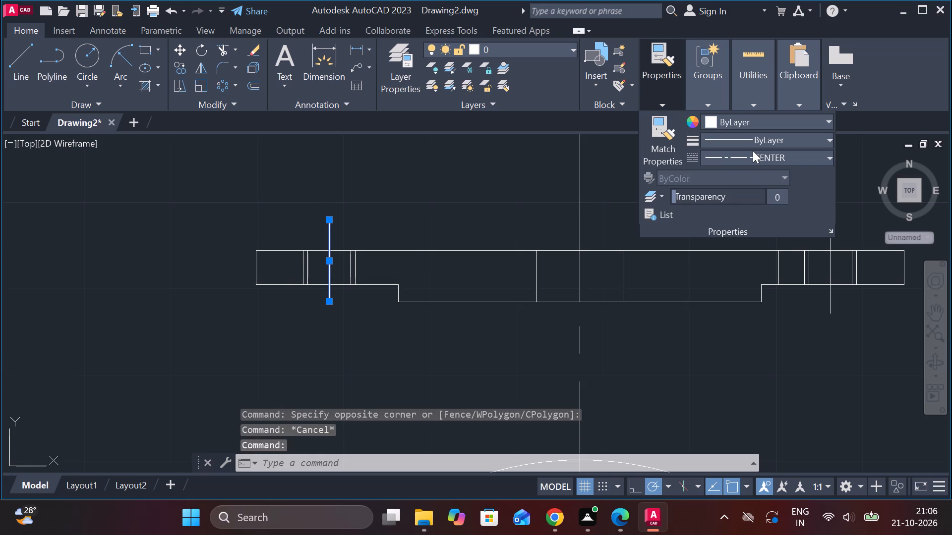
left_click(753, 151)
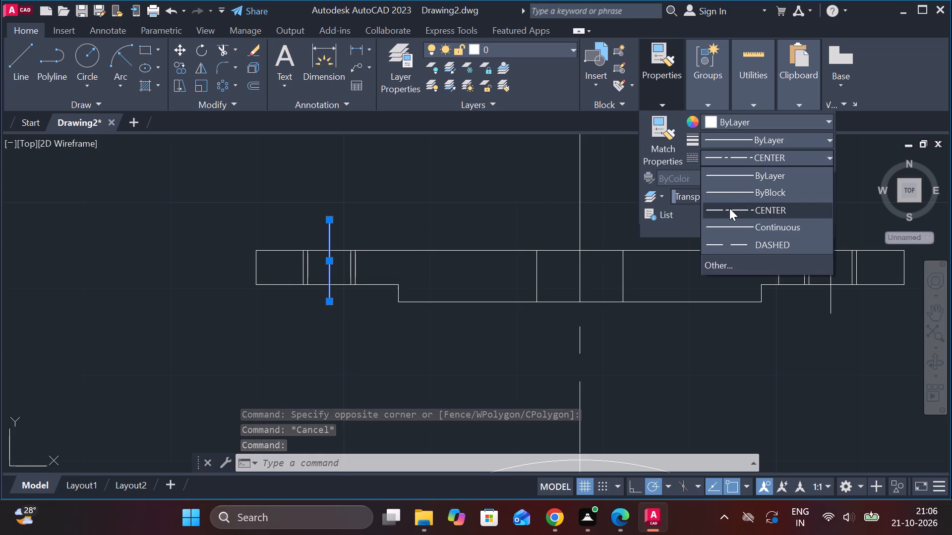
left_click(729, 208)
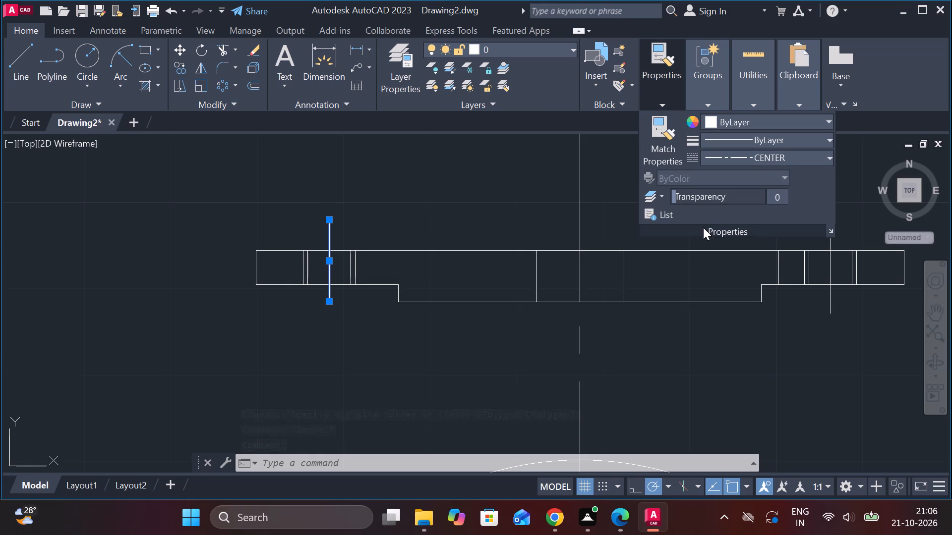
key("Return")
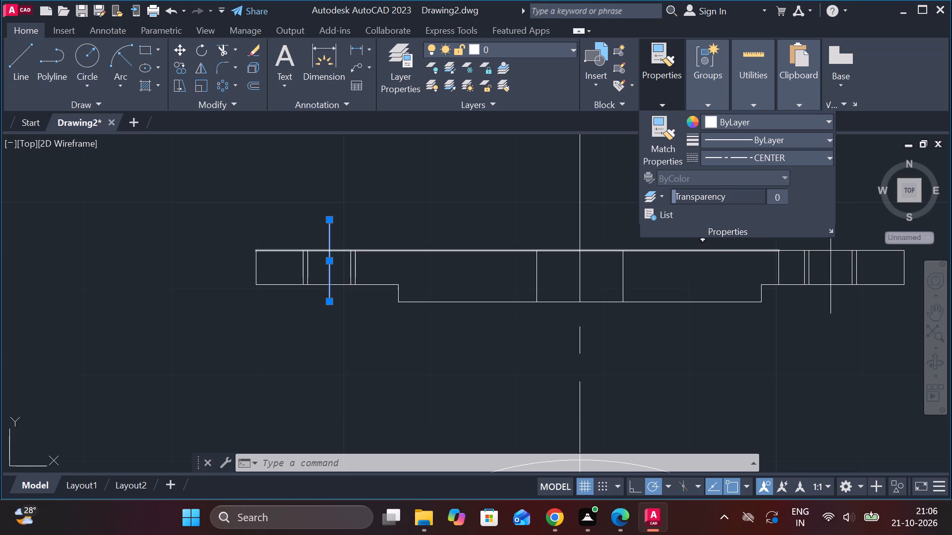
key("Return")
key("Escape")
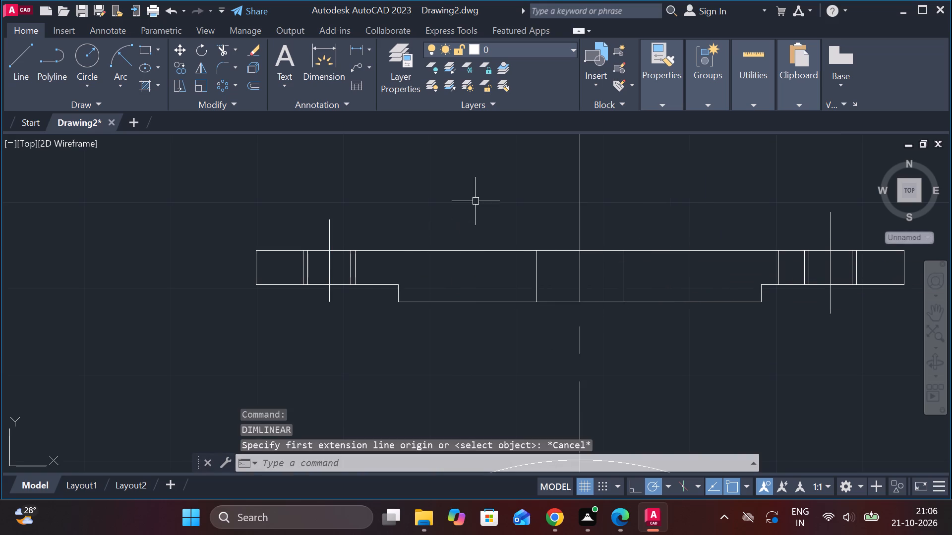
Set both the global linetype scale factor and the current object scale to 0.5.
left_click(662, 112)
left_click(669, 101)
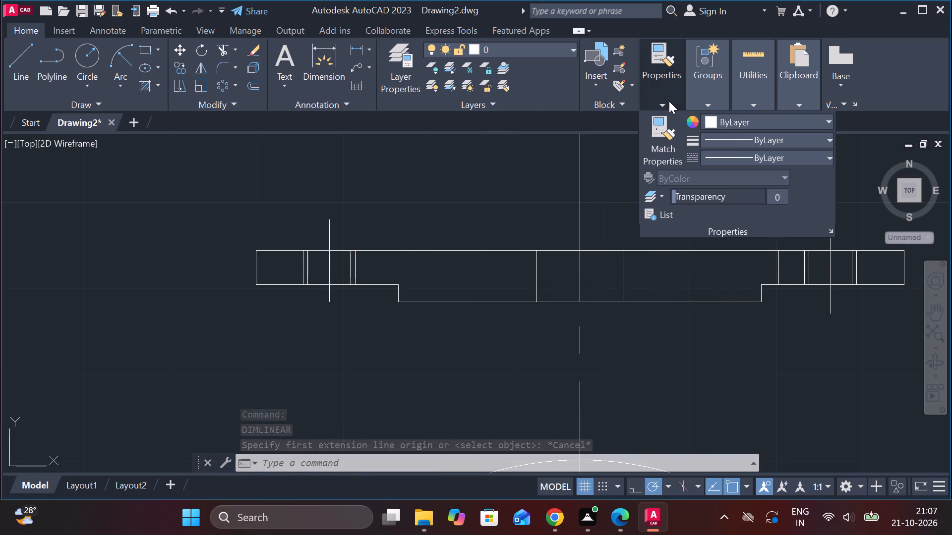
left_click(753, 154)
left_click(725, 267)
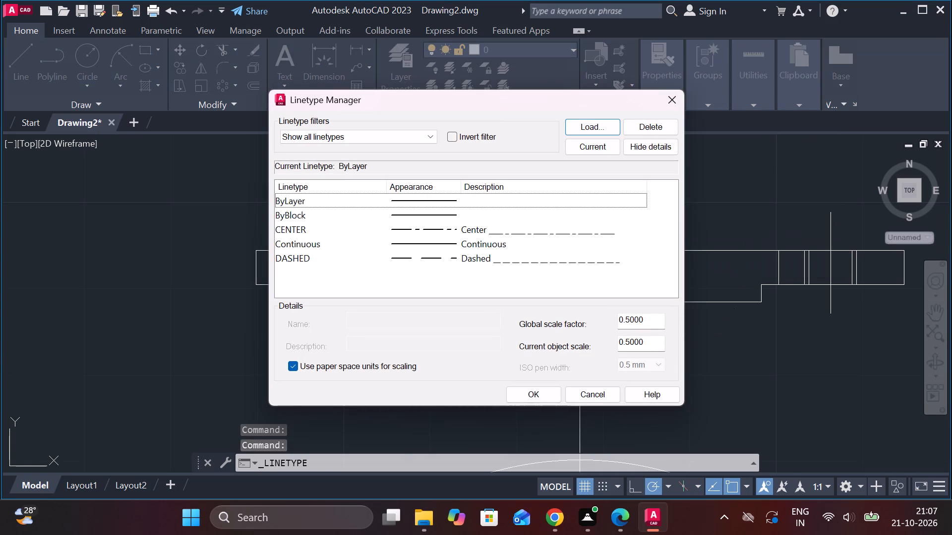
left_click_drag(648, 325, 574, 325)
type(".5")
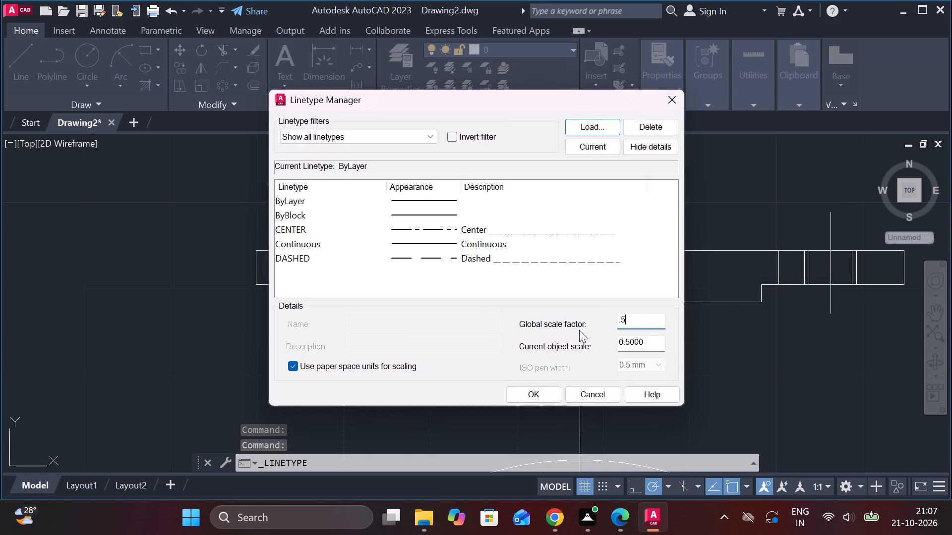
left_click_drag(649, 341, 600, 345)
type(".5")
left_click(544, 389)
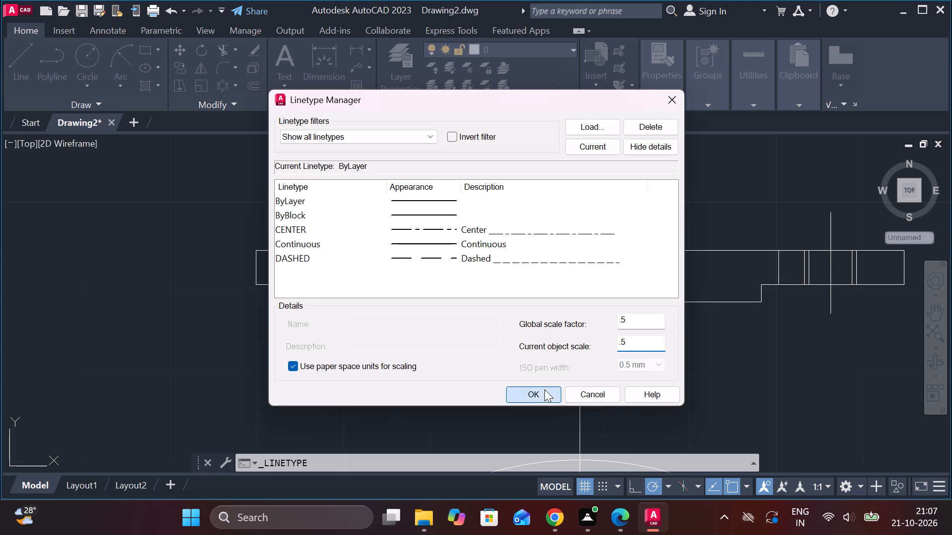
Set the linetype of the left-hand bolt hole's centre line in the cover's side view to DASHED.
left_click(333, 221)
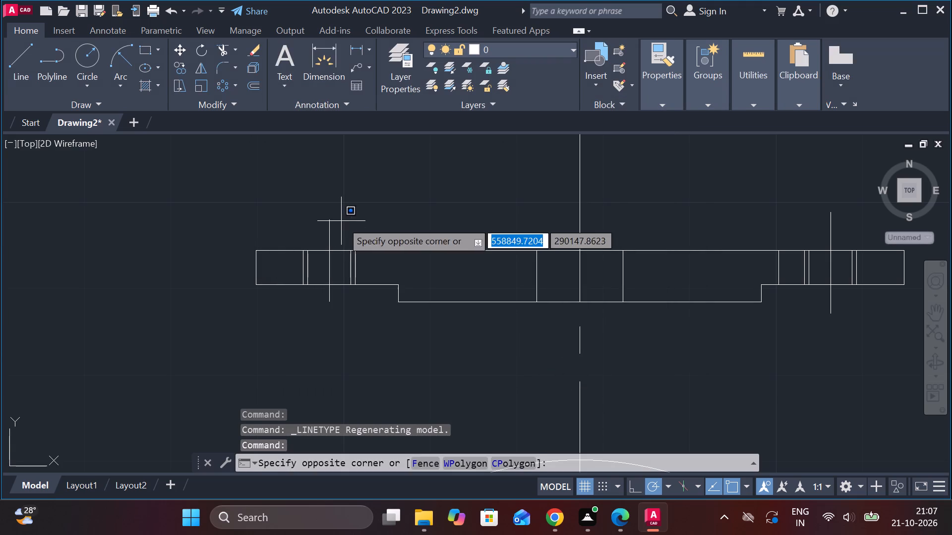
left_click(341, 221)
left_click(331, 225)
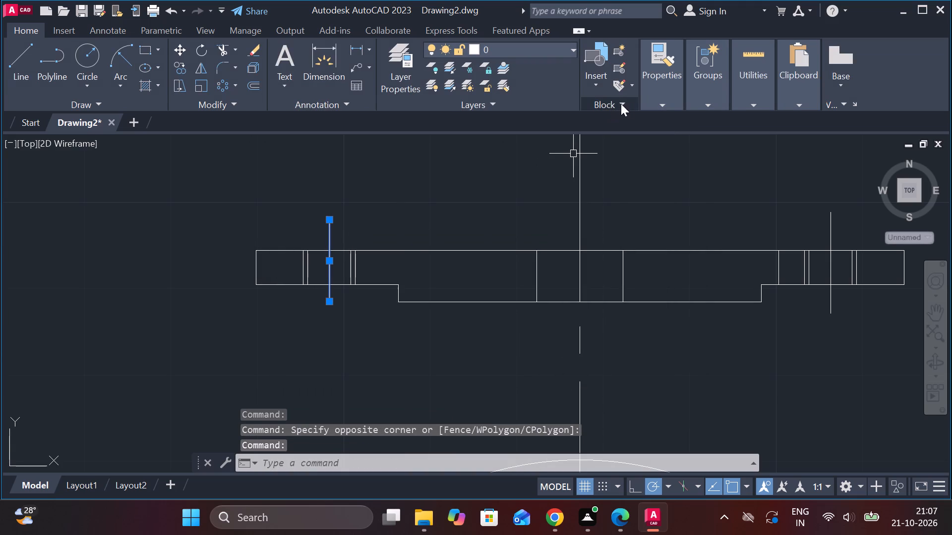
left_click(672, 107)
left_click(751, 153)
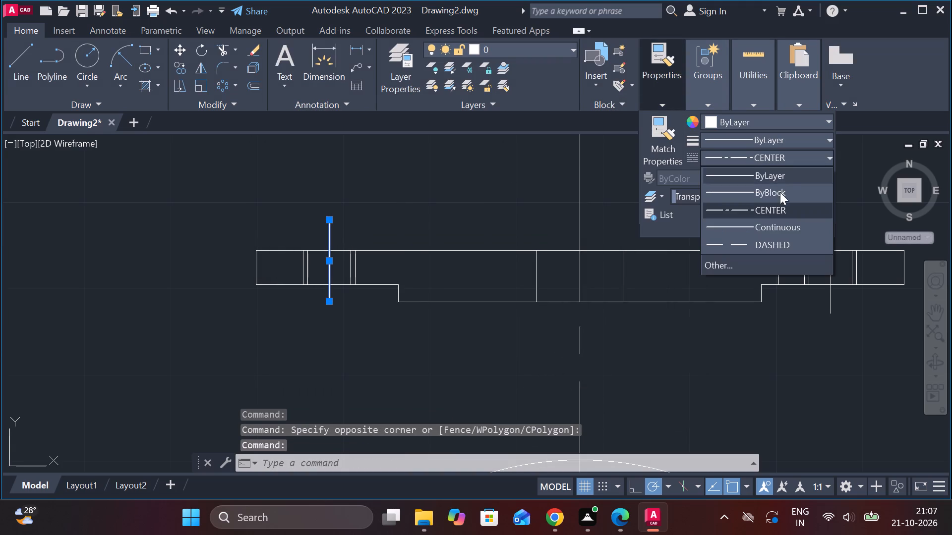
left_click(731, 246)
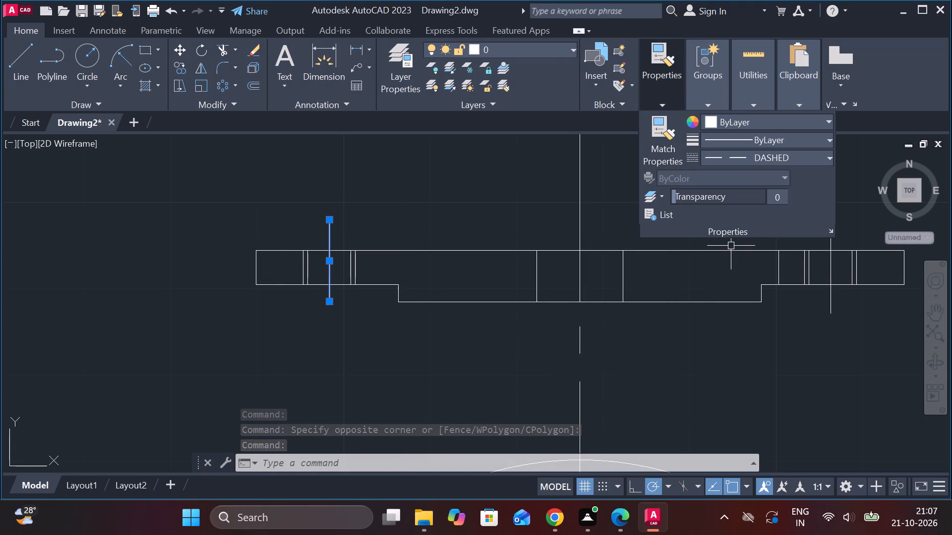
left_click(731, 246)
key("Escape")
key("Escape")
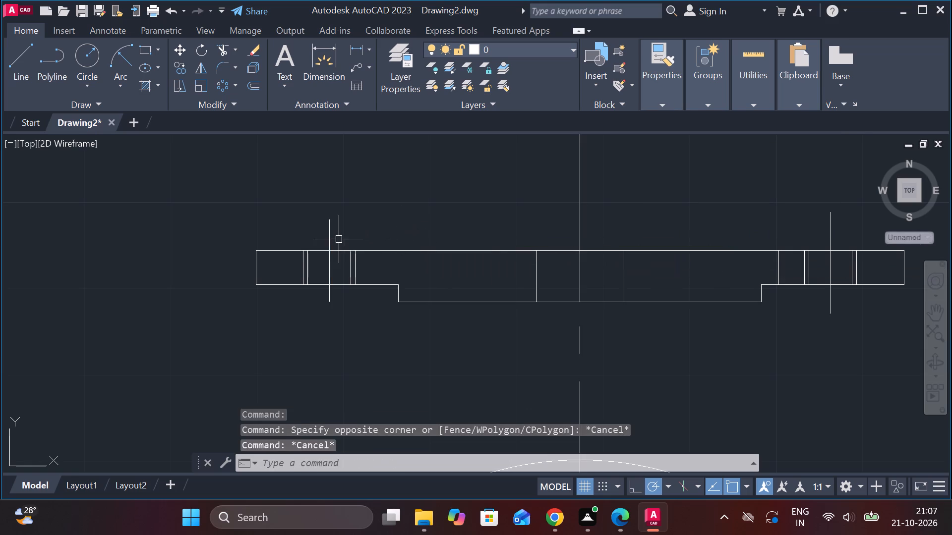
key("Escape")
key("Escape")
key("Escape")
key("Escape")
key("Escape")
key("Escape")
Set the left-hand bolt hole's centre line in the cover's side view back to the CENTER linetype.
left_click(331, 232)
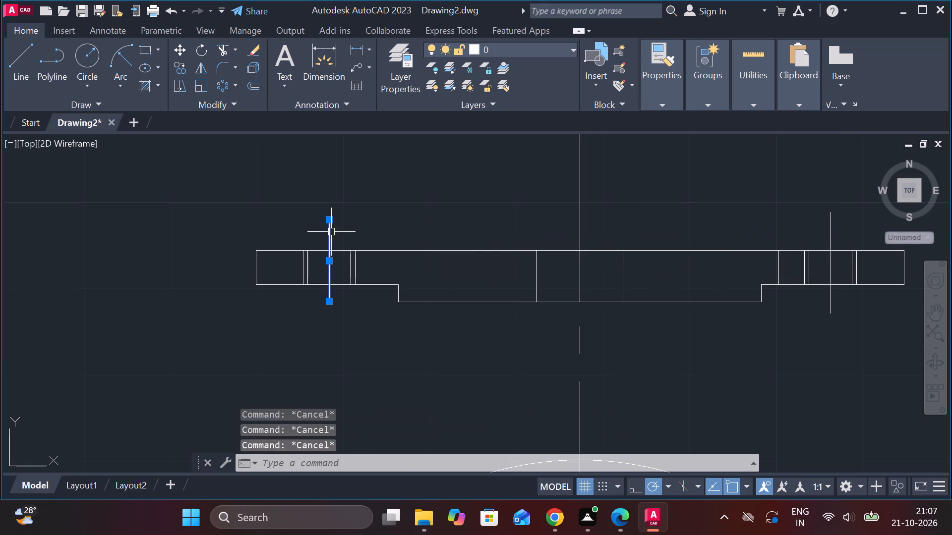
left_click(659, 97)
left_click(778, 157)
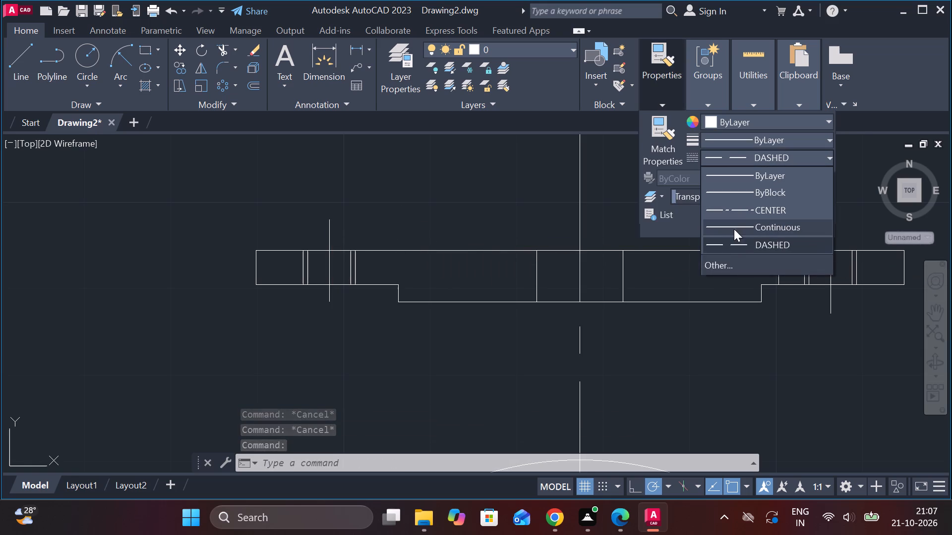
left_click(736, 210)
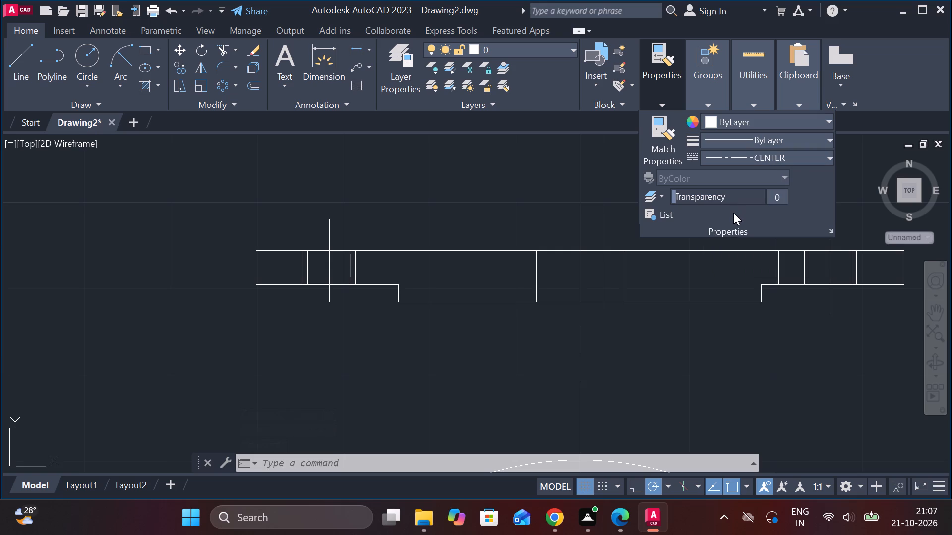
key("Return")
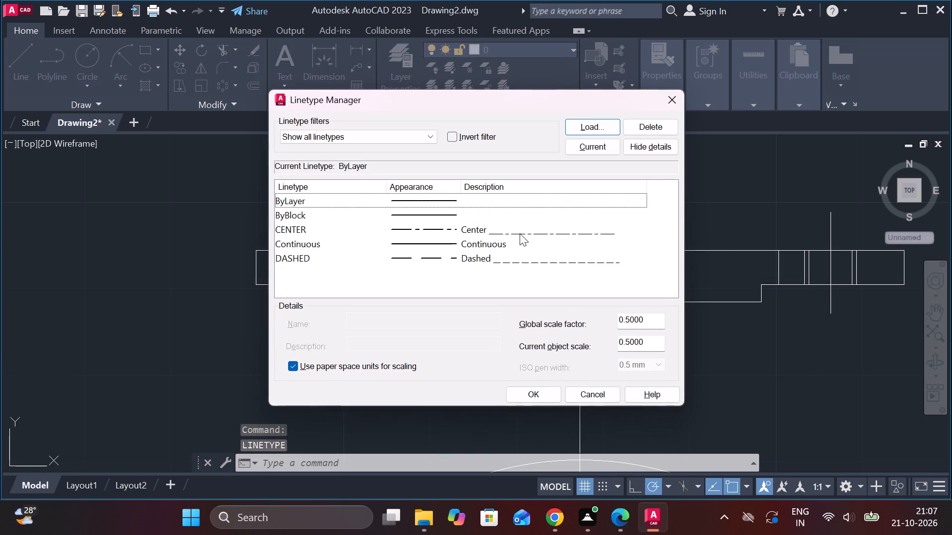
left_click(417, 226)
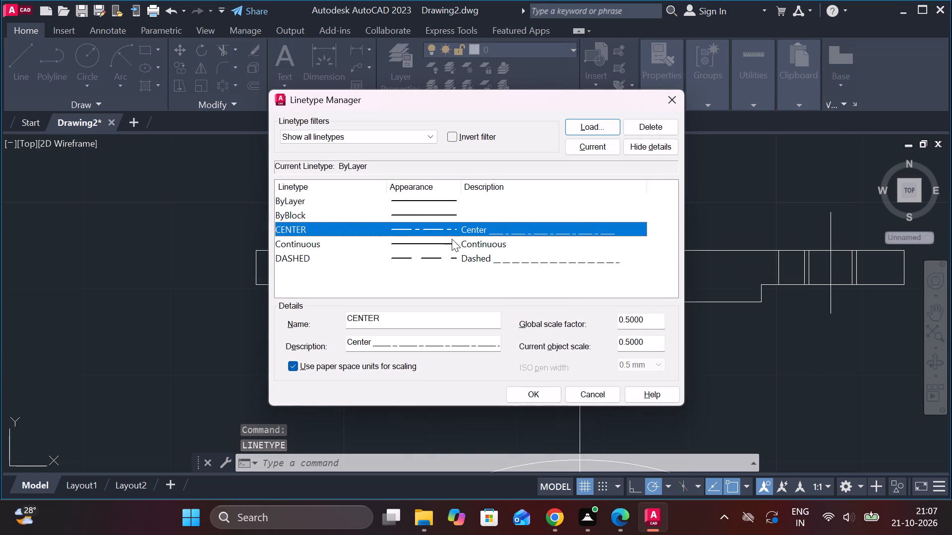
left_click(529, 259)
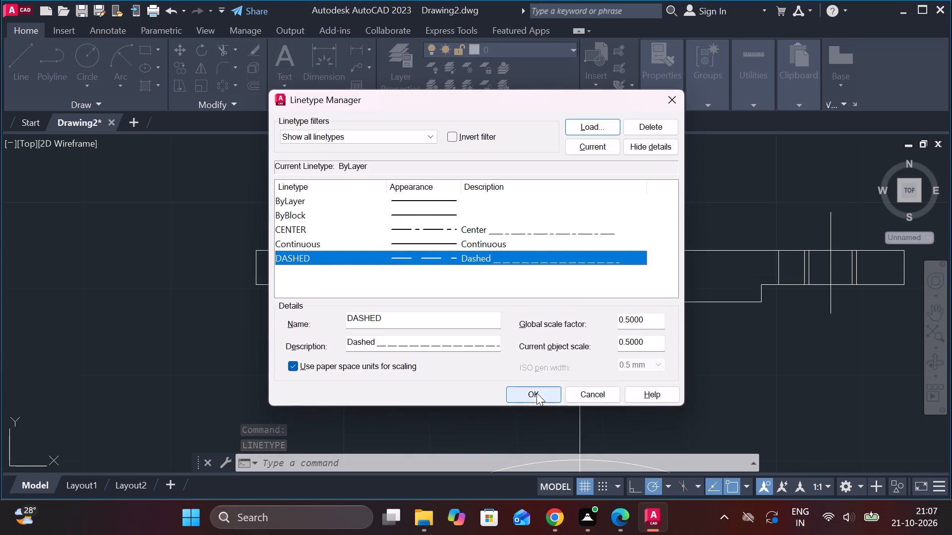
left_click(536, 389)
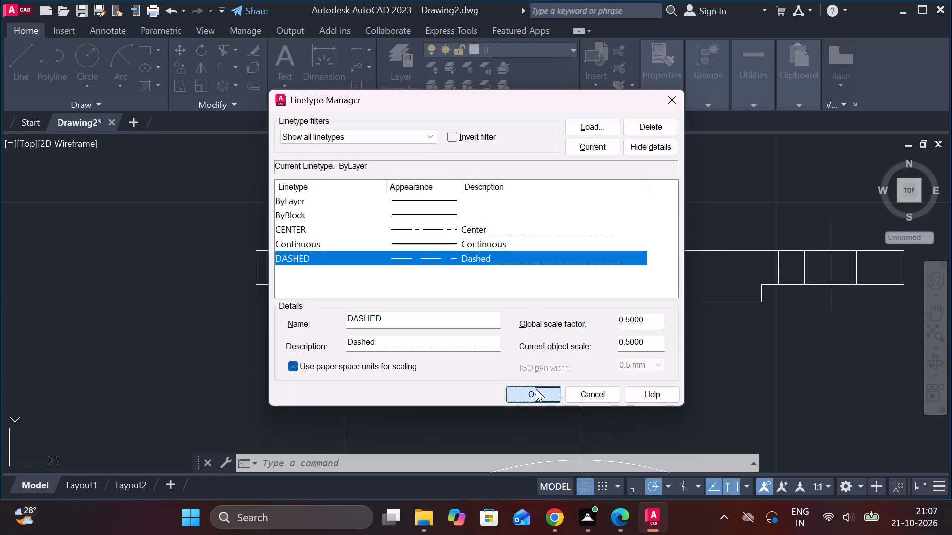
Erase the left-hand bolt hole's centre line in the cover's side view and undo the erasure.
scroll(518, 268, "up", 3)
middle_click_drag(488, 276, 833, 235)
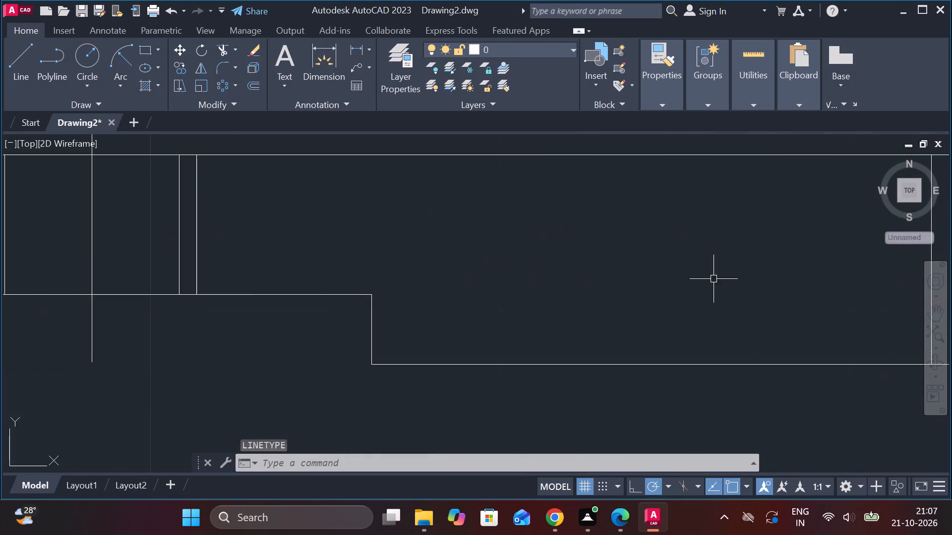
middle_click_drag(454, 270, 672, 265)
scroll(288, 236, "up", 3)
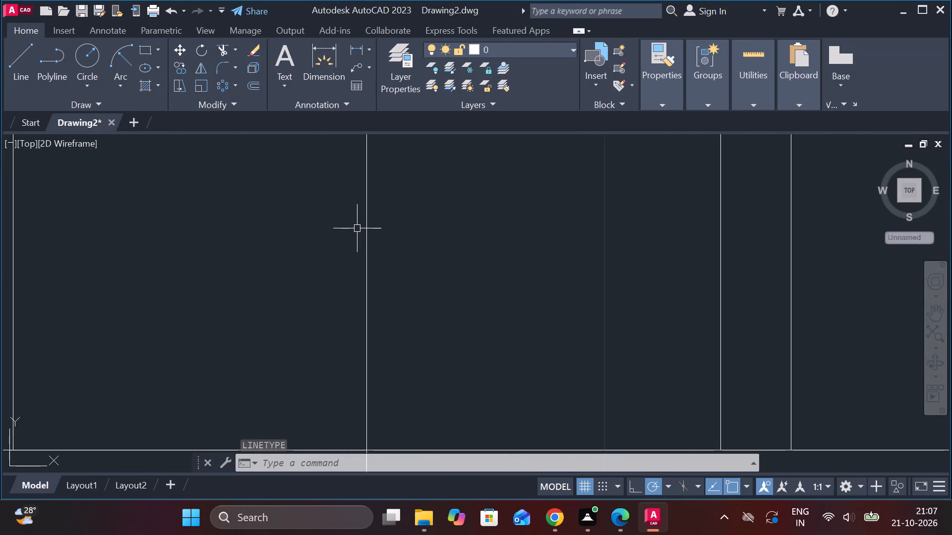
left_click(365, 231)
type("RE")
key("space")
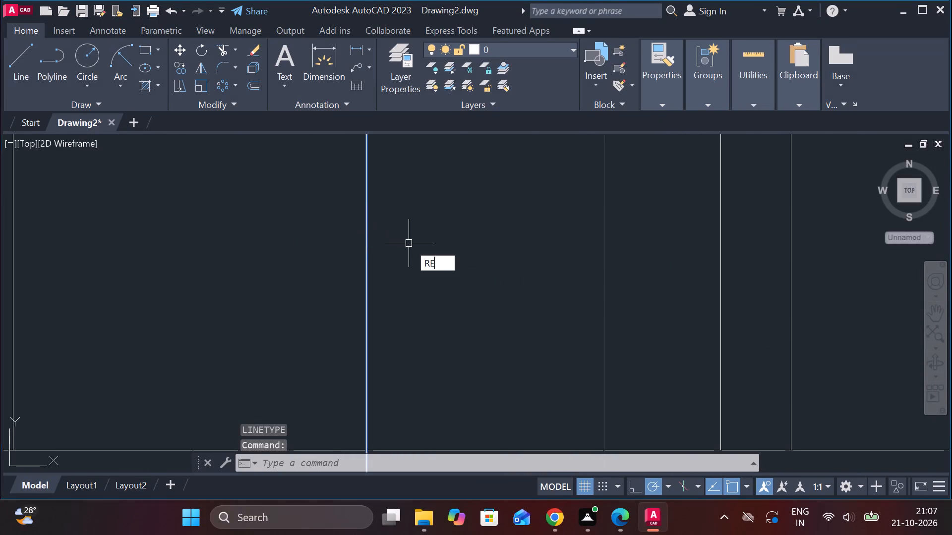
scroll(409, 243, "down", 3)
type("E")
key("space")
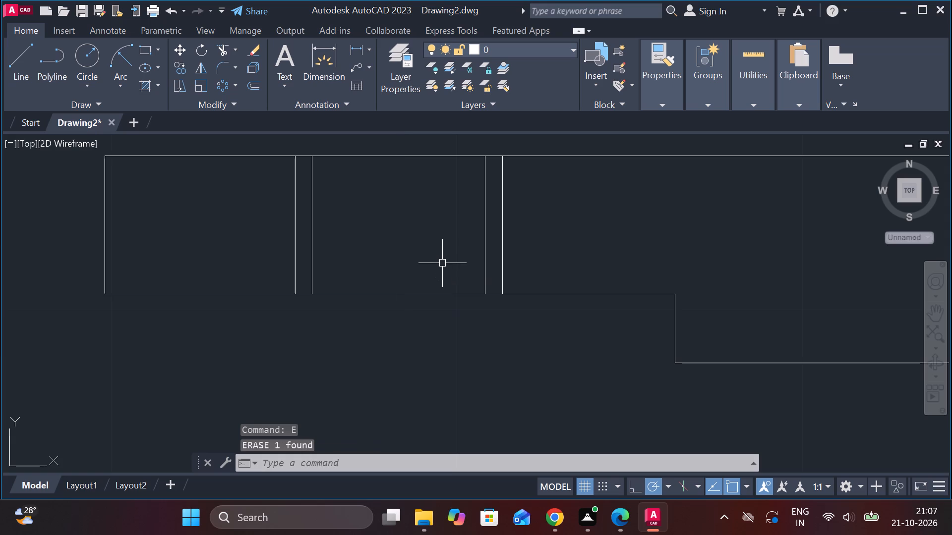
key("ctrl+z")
Set the linetype of both bolt-hole centre lines in the cover's side view to ByBlock.
scroll(442, 263, "down", 4)
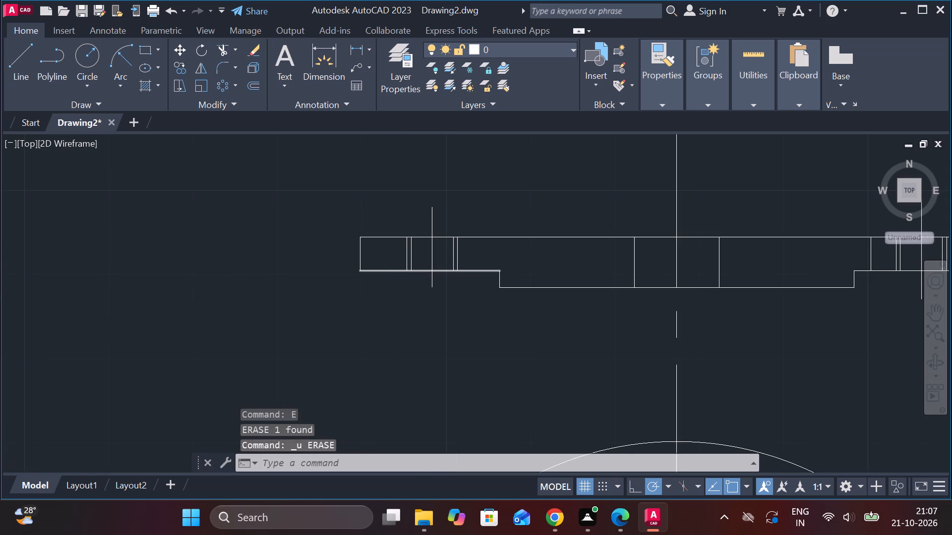
middle_click_drag(658, 304, 550, 188)
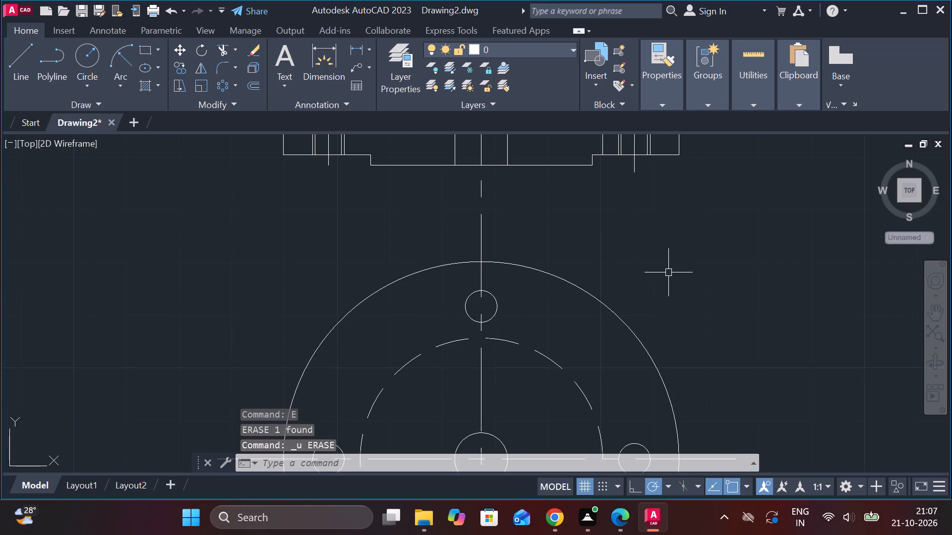
scroll(652, 280, "down", 1)
scroll(613, 225, "up", 1)
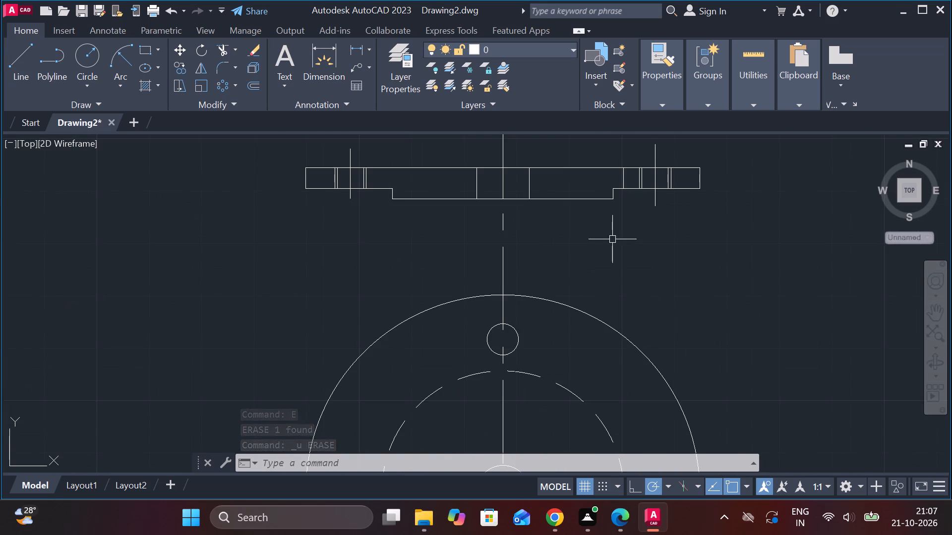
middle_click_drag(617, 253, 618, 267)
scroll(536, 188, "up", 1)
middle_click_drag(536, 287, 529, 318)
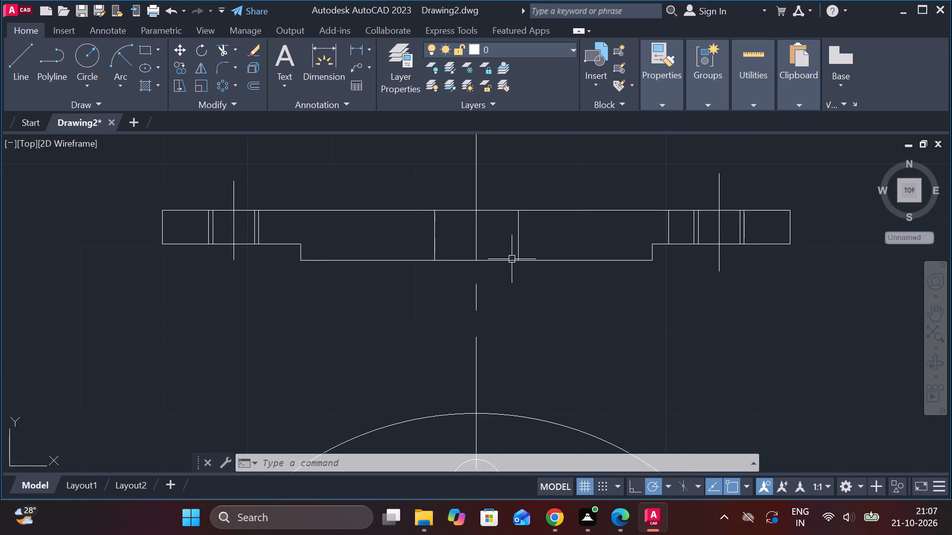
left_click(236, 183)
left_click(722, 181)
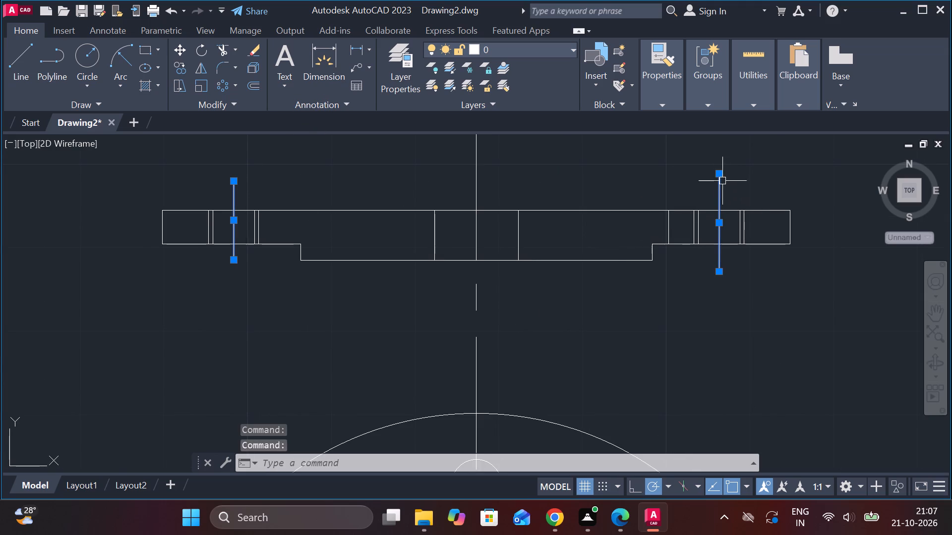
left_click(678, 99)
left_click(812, 157)
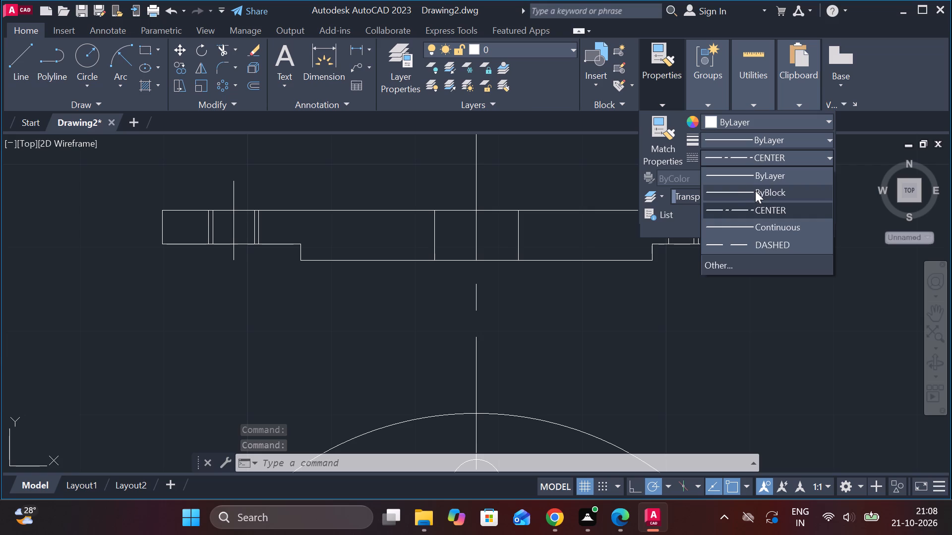
left_click(755, 191)
key("Escape")
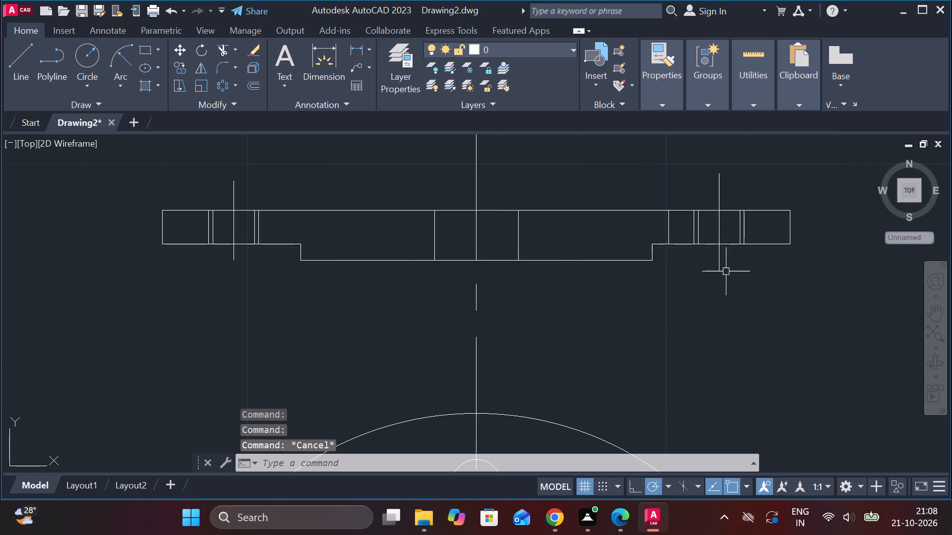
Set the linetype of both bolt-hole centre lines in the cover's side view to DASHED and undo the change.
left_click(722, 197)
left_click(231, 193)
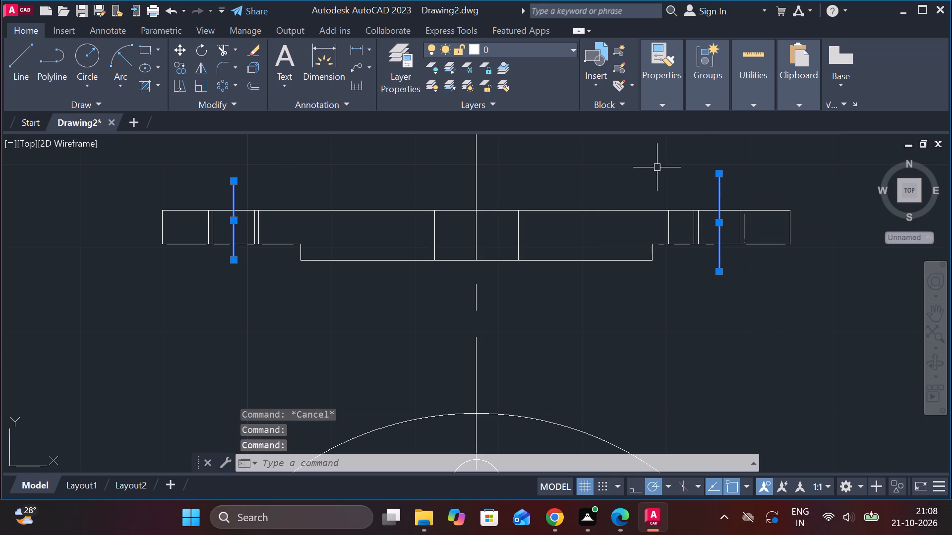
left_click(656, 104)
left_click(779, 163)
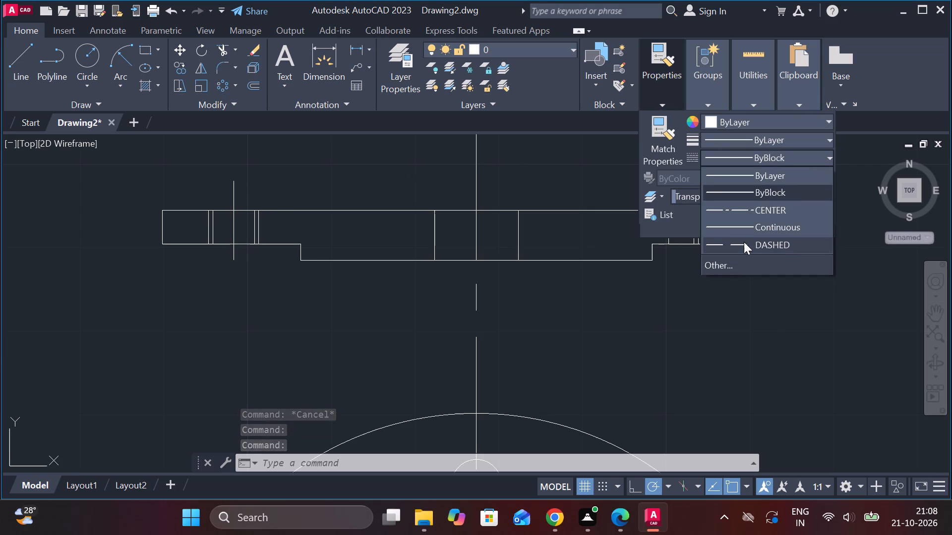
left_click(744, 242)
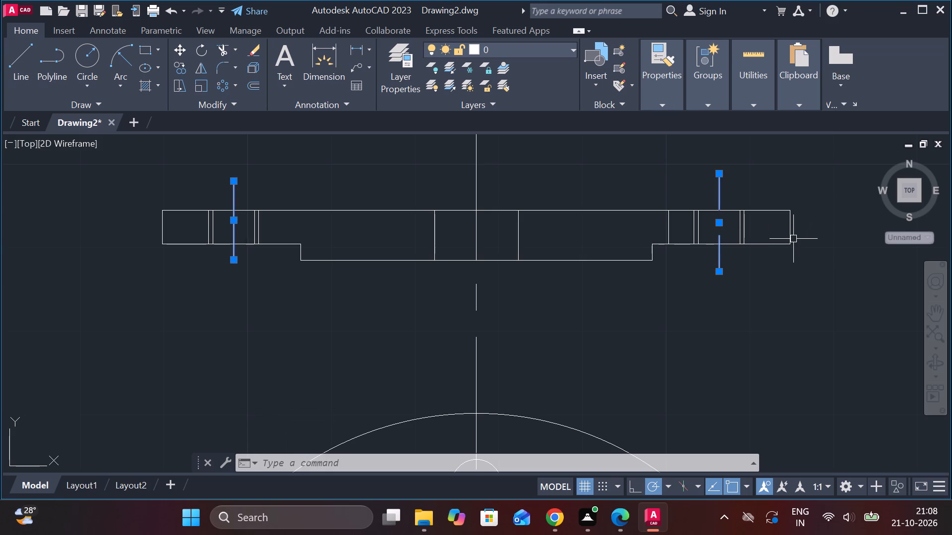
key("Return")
Set the linetype of the right-hand bolt hole's centre line in the cover's side view to DASHED.
left_click(720, 195)
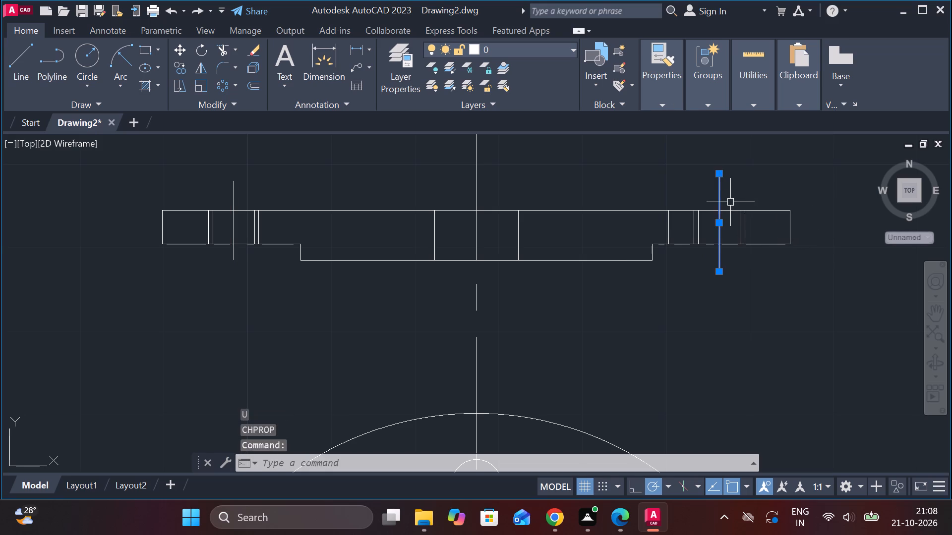
scroll(732, 213, "up", 2)
key("Return")
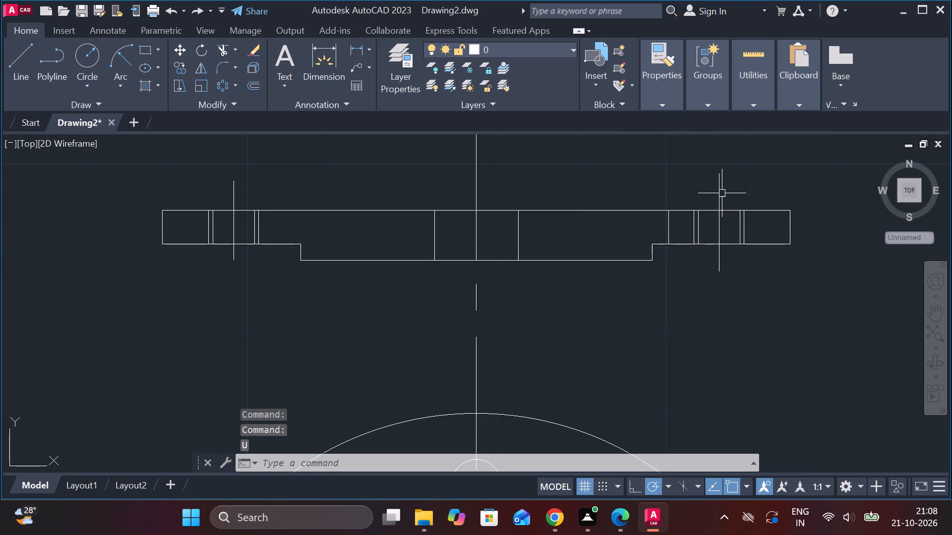
left_click(722, 193)
left_click(682, 104)
left_click(771, 157)
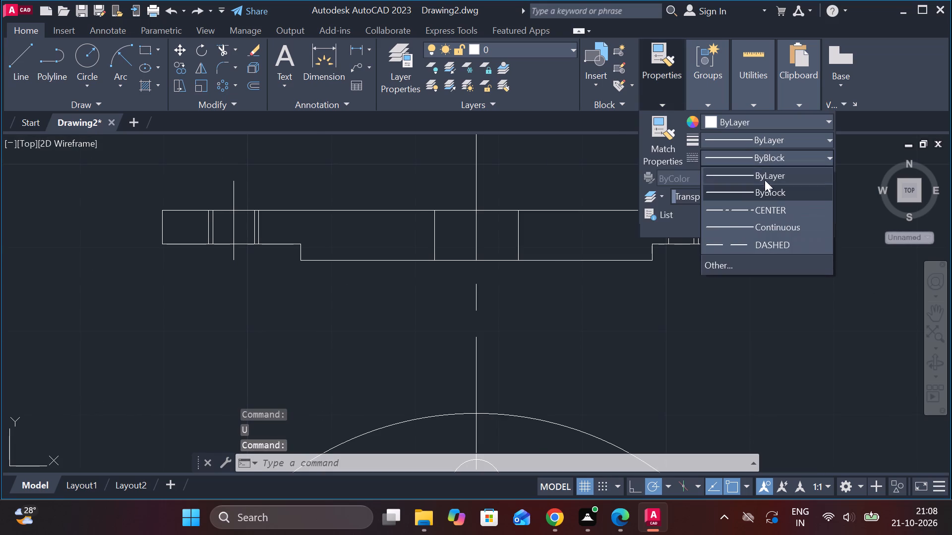
left_click(748, 244)
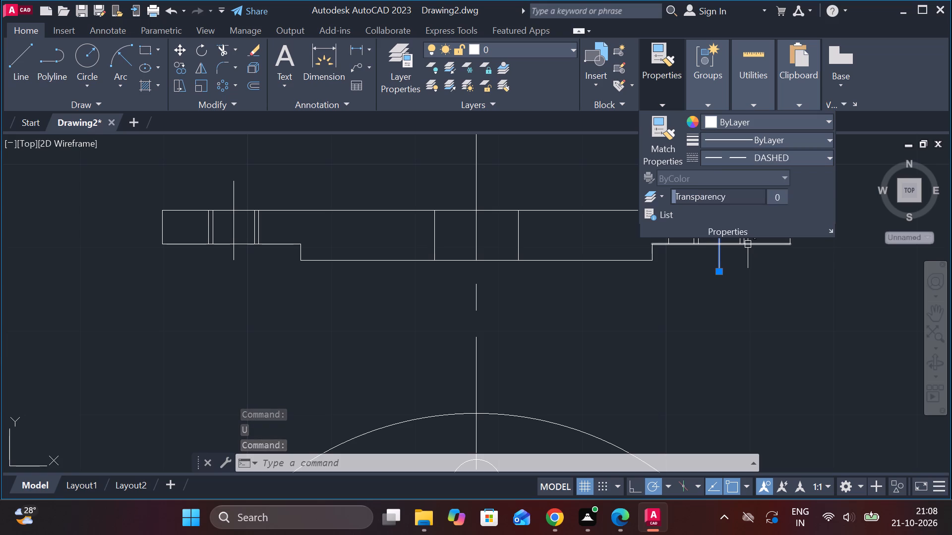
scroll(745, 256, "up", 4)
scroll(691, 242, "down", 1)
middle_click_drag(693, 280, 680, 345)
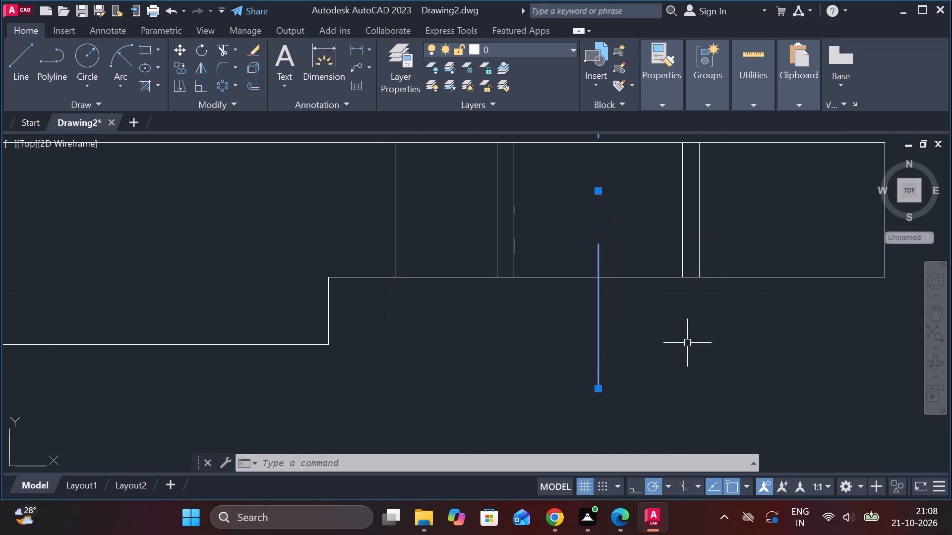
key("Return")
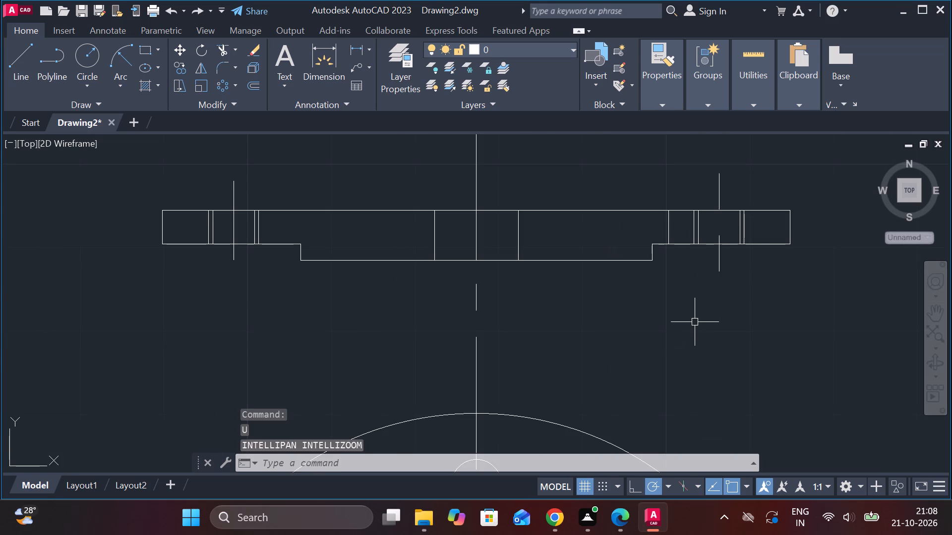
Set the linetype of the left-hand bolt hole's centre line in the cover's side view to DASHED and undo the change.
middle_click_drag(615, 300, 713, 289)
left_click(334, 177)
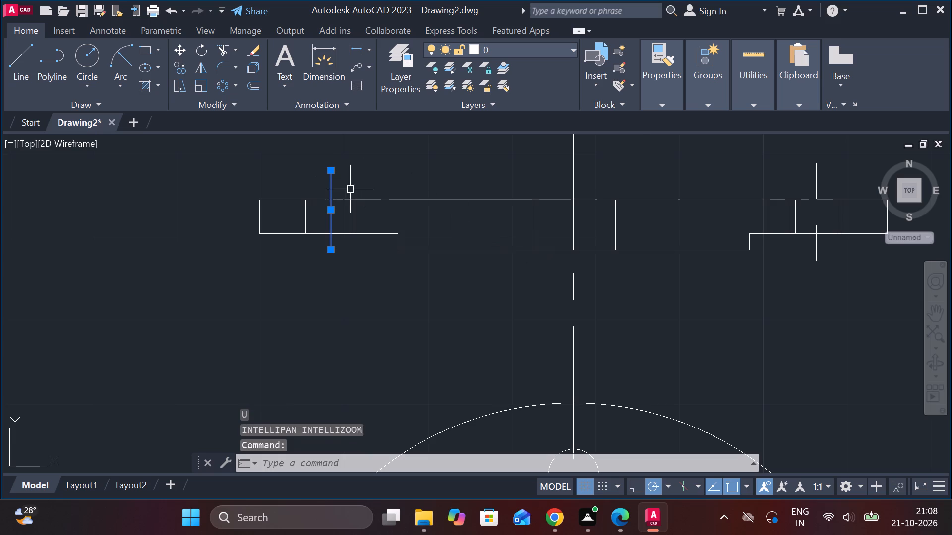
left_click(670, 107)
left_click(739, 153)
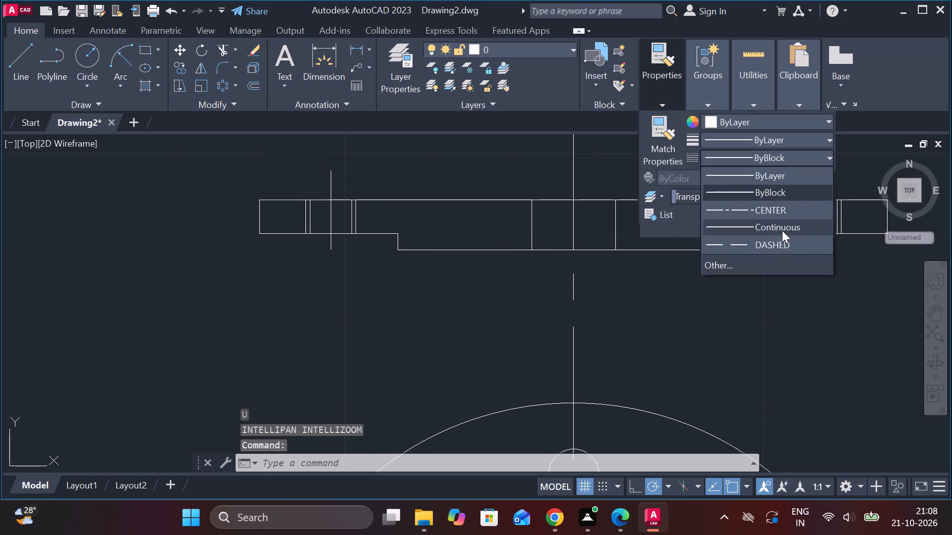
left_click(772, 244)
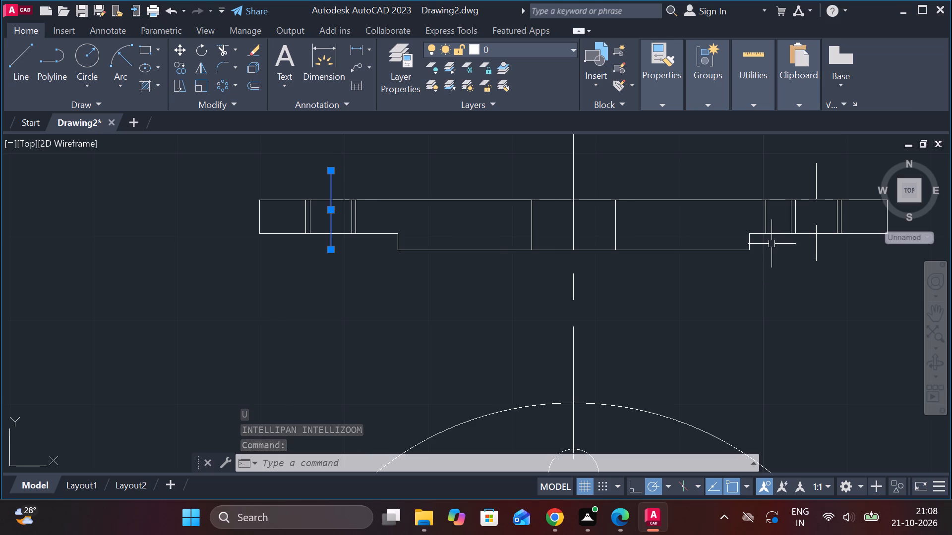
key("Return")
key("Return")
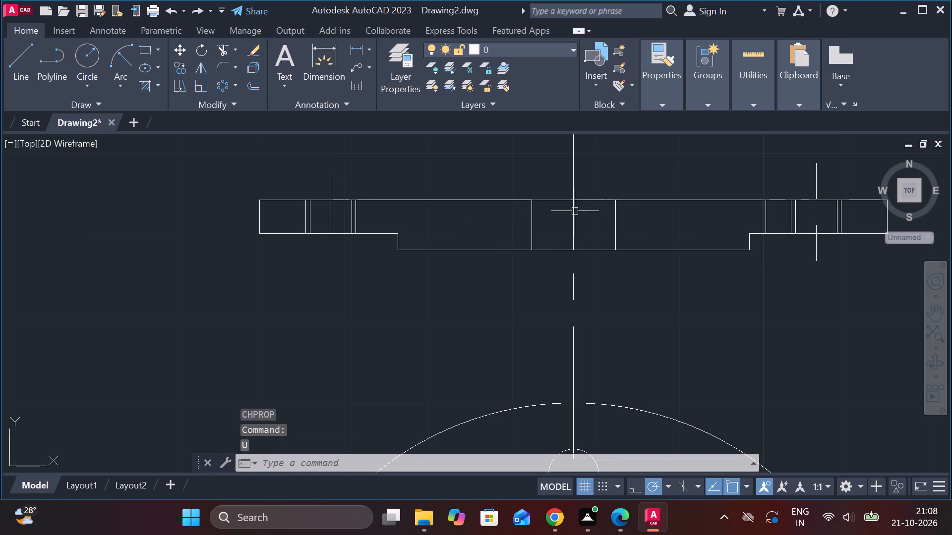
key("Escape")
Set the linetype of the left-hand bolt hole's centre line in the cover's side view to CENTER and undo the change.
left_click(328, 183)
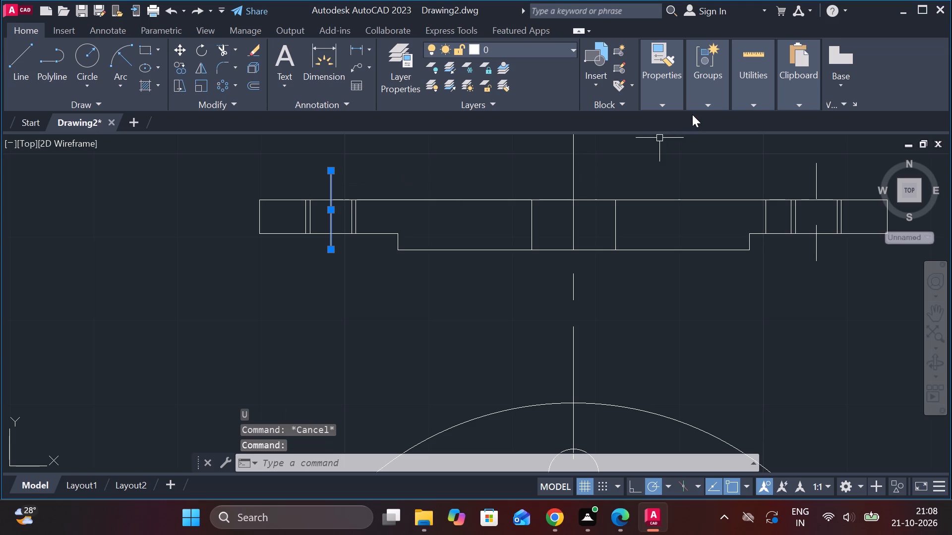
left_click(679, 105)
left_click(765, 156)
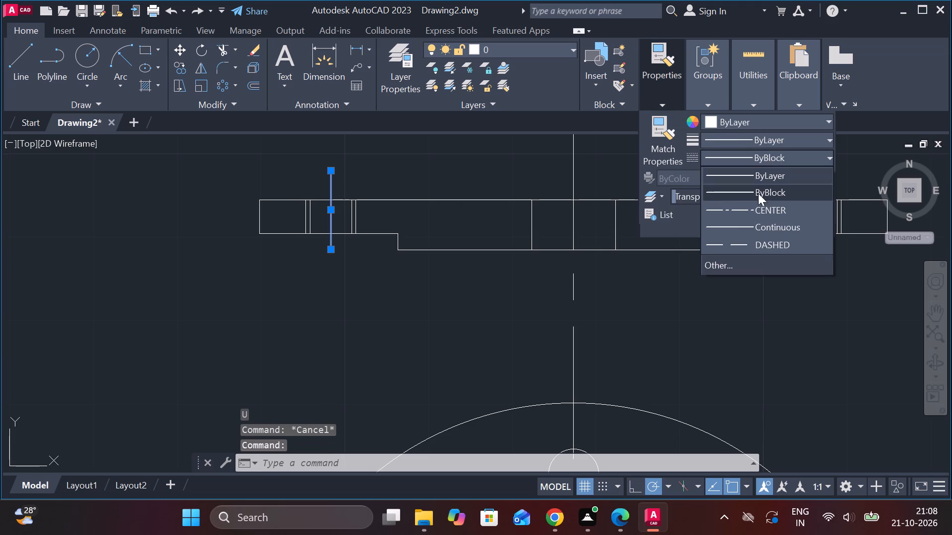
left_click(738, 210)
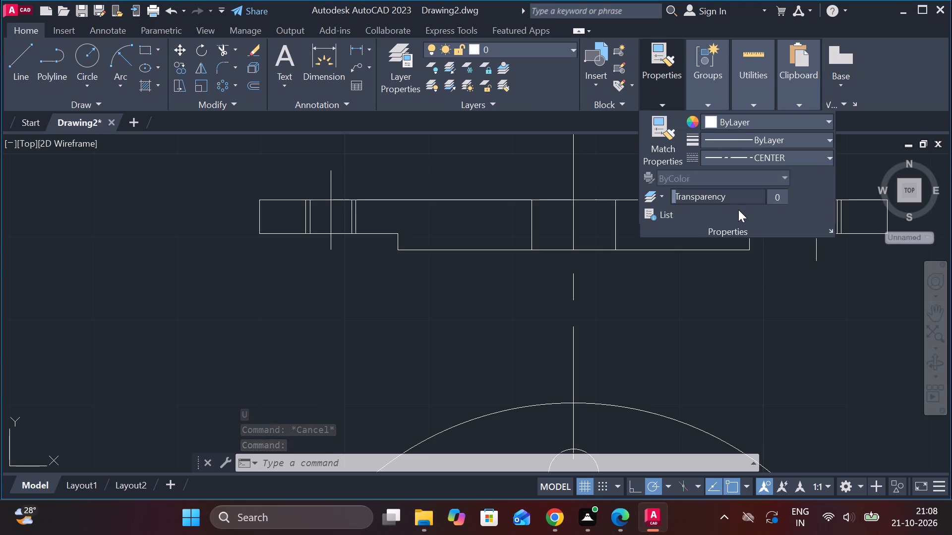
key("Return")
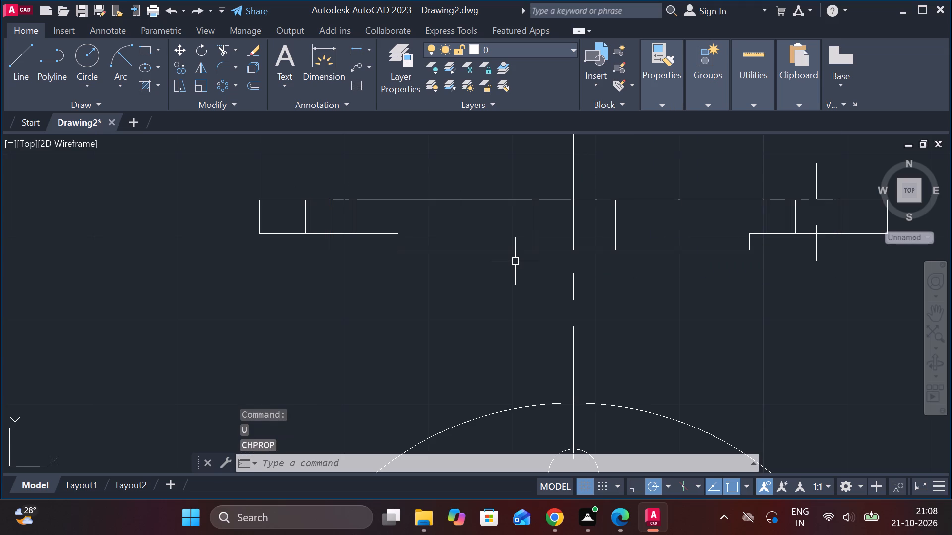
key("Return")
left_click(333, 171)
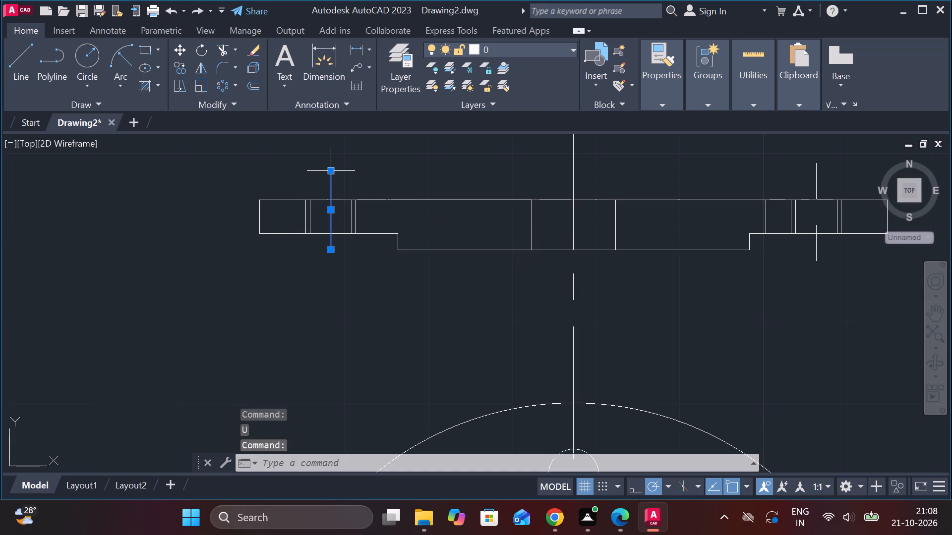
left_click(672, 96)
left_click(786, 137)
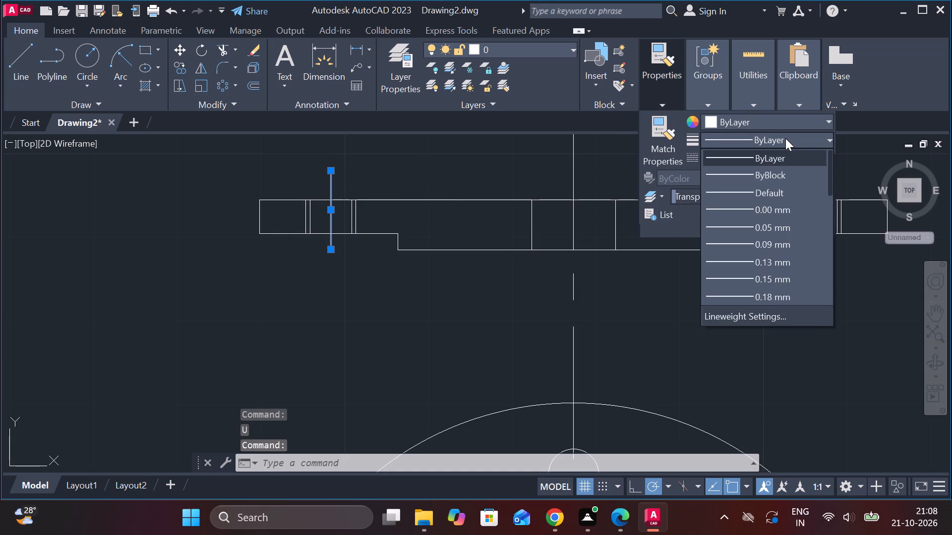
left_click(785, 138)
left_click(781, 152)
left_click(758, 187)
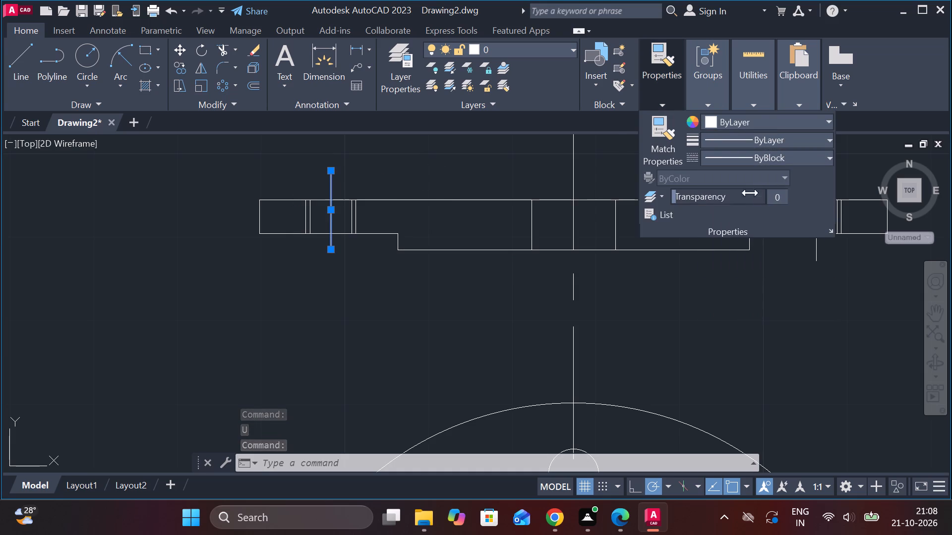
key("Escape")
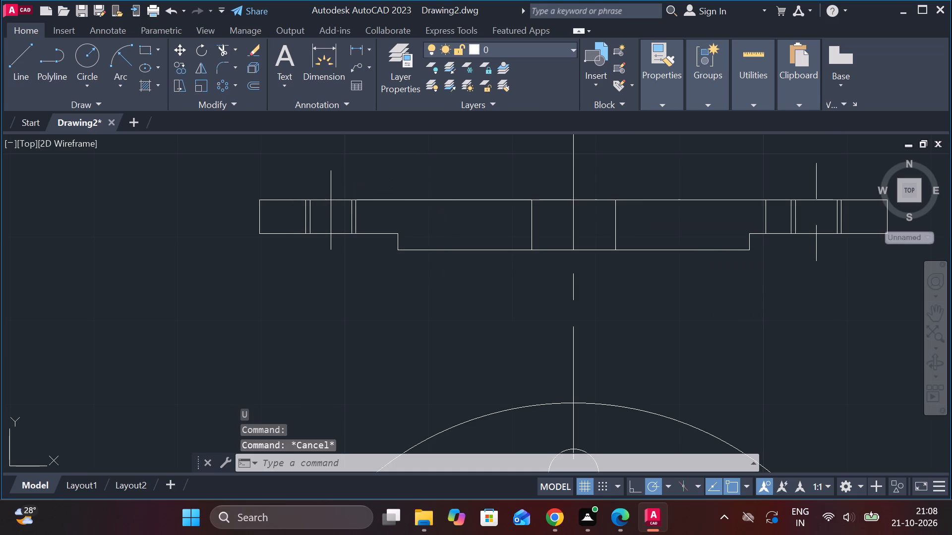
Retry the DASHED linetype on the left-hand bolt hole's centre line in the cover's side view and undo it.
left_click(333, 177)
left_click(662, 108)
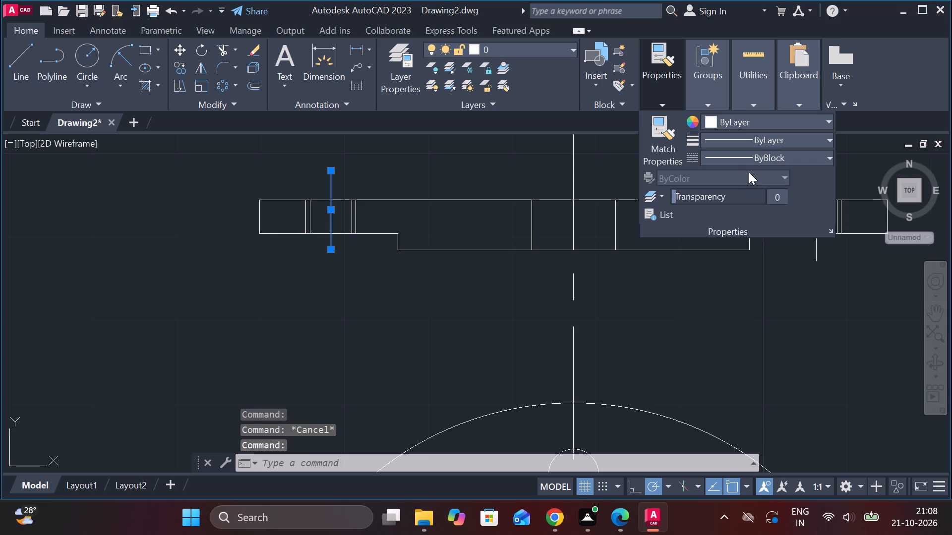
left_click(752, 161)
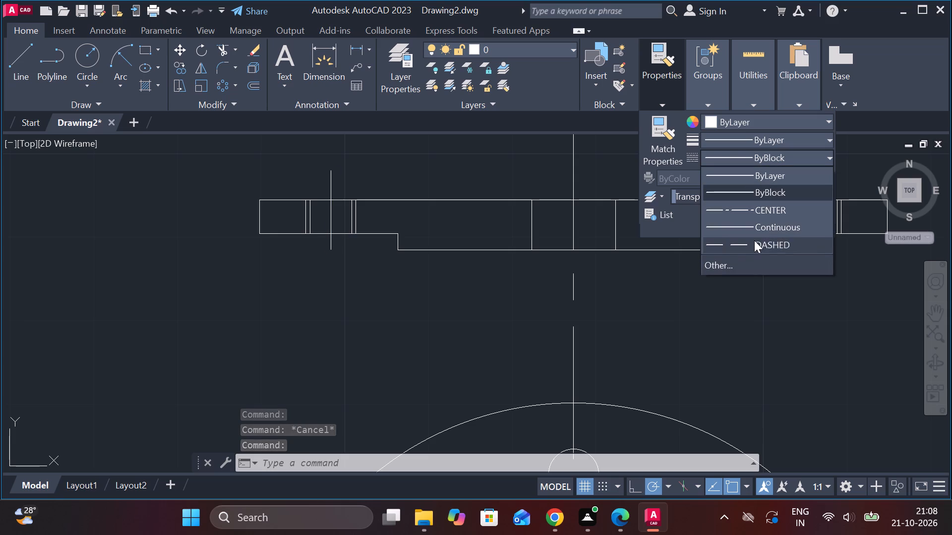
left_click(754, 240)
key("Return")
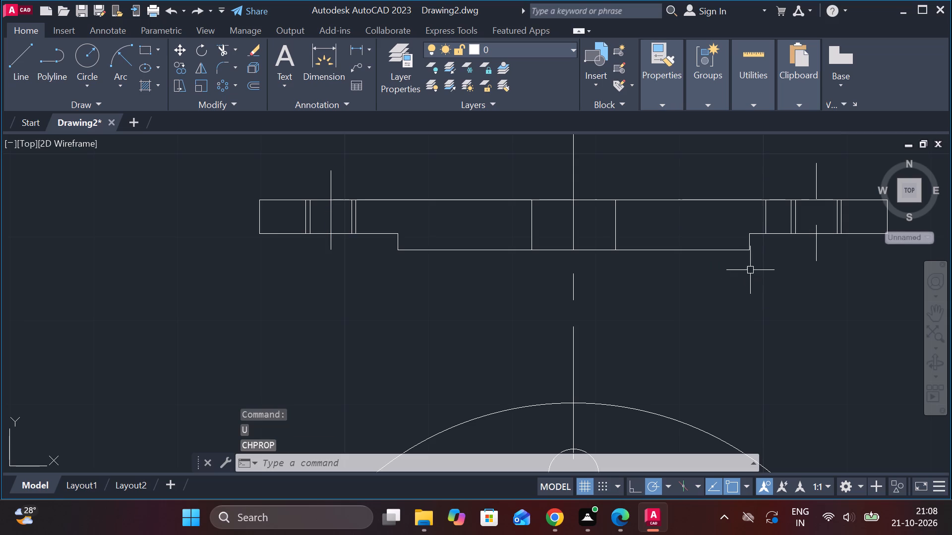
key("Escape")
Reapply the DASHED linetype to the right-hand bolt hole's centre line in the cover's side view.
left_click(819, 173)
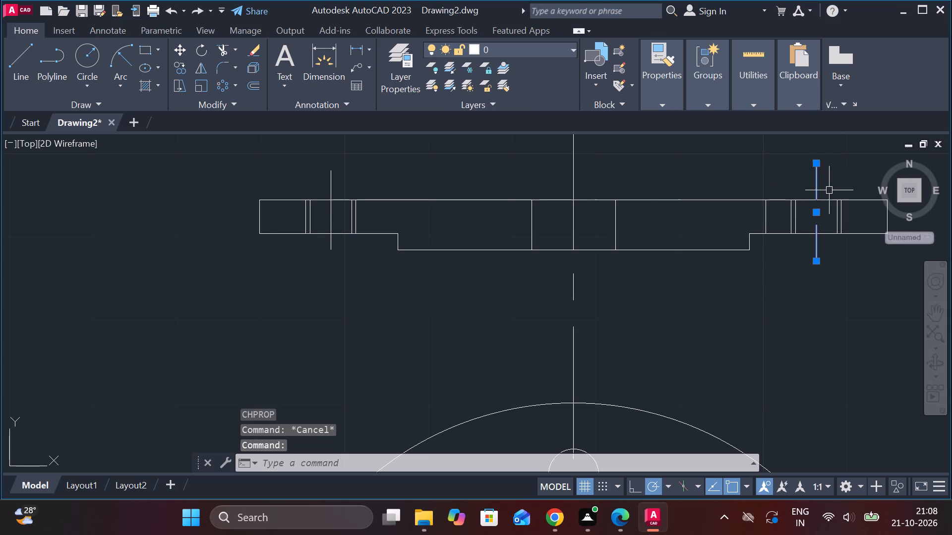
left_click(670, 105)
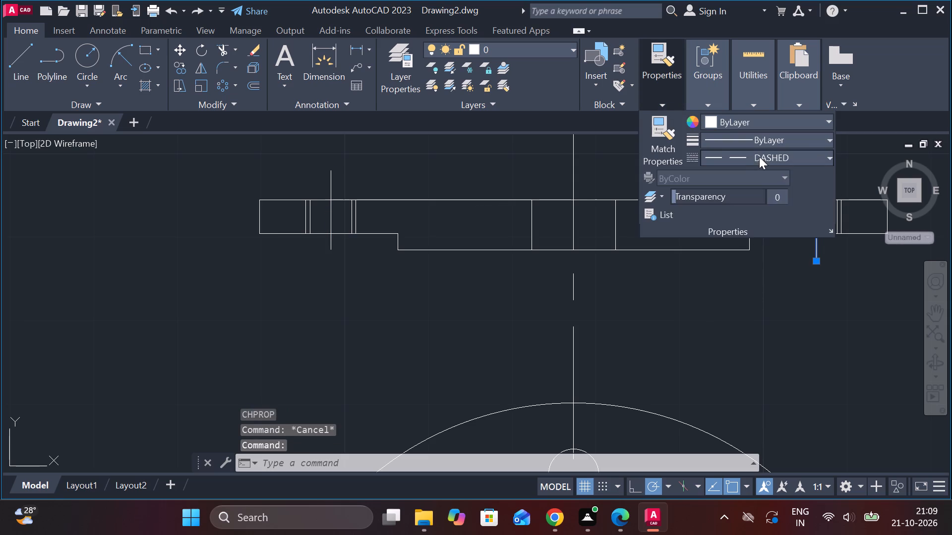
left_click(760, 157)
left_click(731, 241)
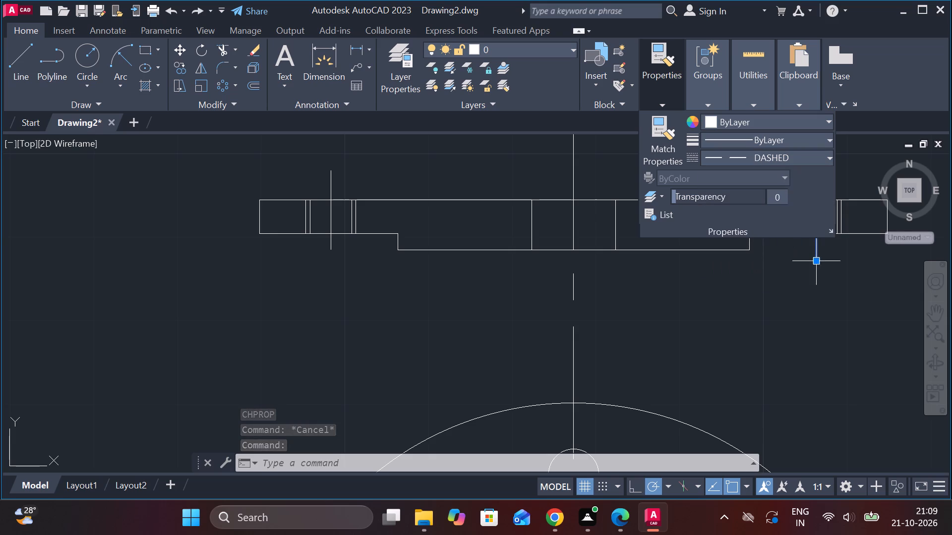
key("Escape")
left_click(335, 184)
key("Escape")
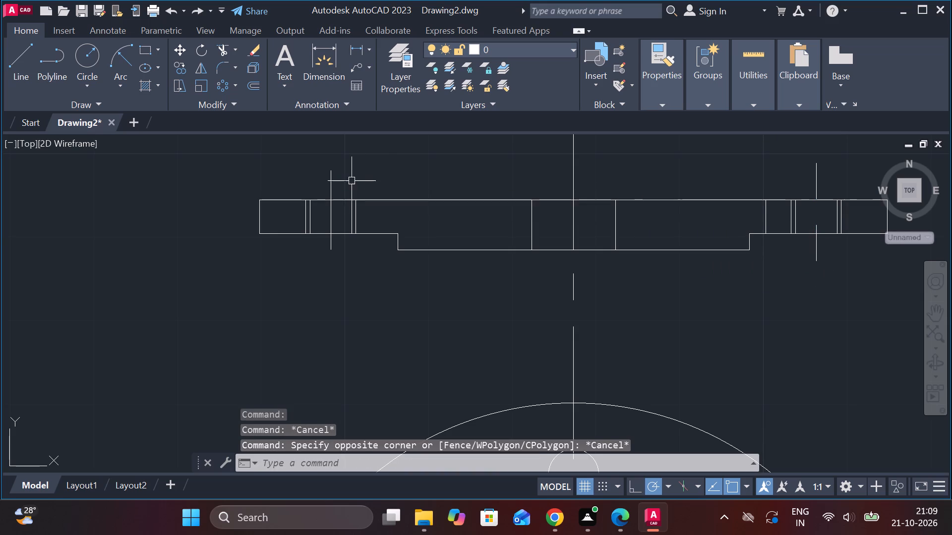
Erase the left-hand bolt hole's centre line in the cover's side view.
scroll(358, 182, "down", 1)
left_click(341, 173)
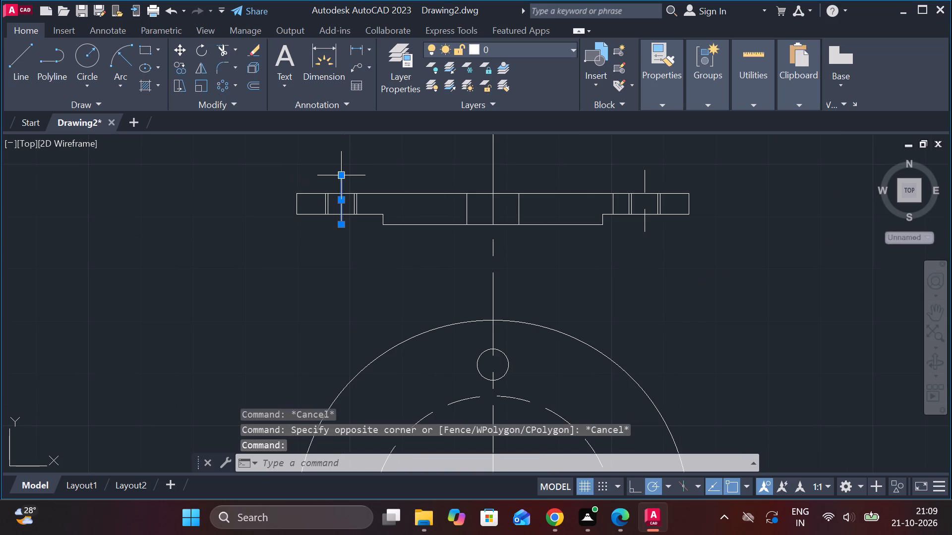
type("E")
key("space")
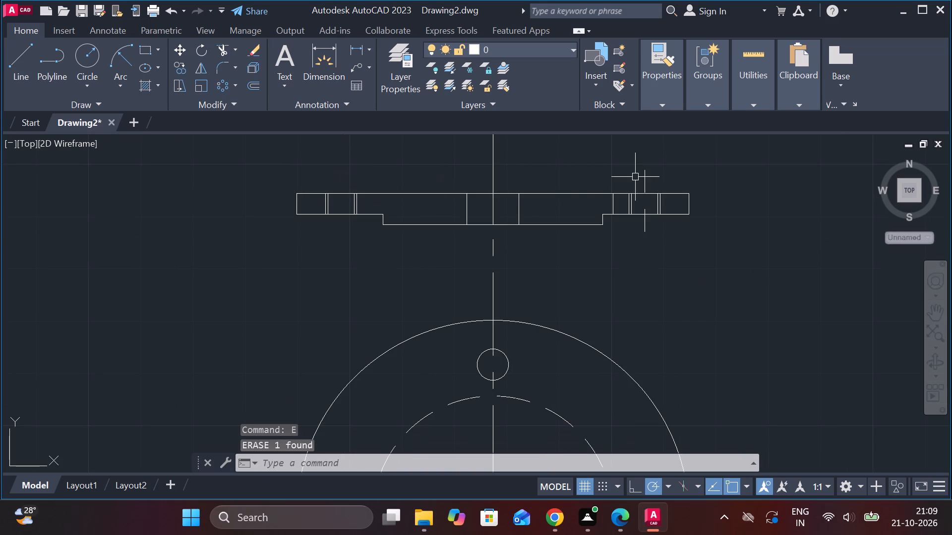
Mirror the right-hand bolt hole's centre line about the cover's vertical centre axis, keeping the source line.
left_click(647, 178)
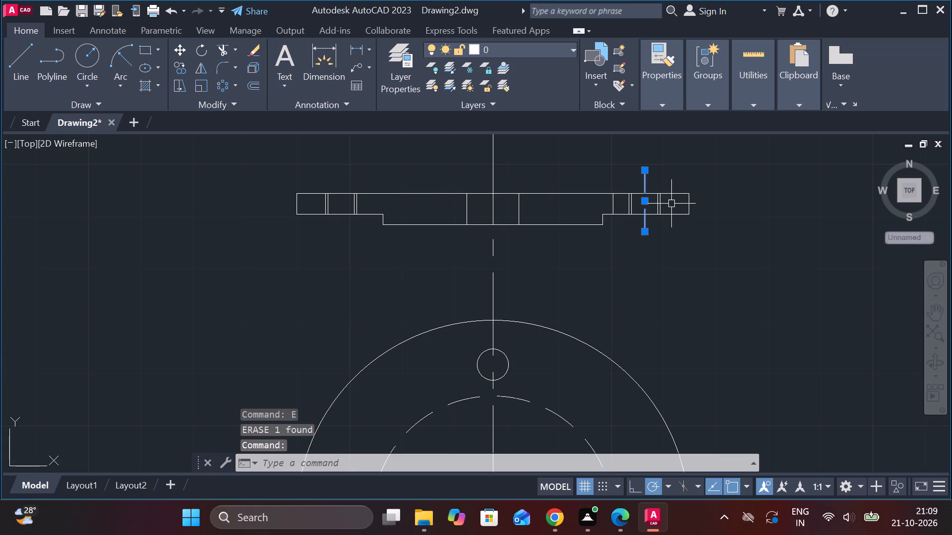
type("MI")
key("Return")
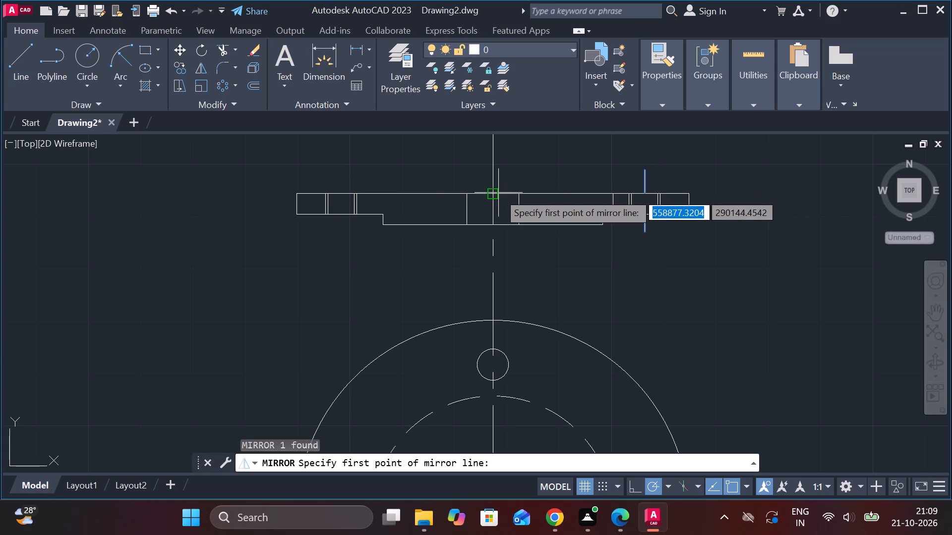
left_click(498, 193)
left_click(494, 222)
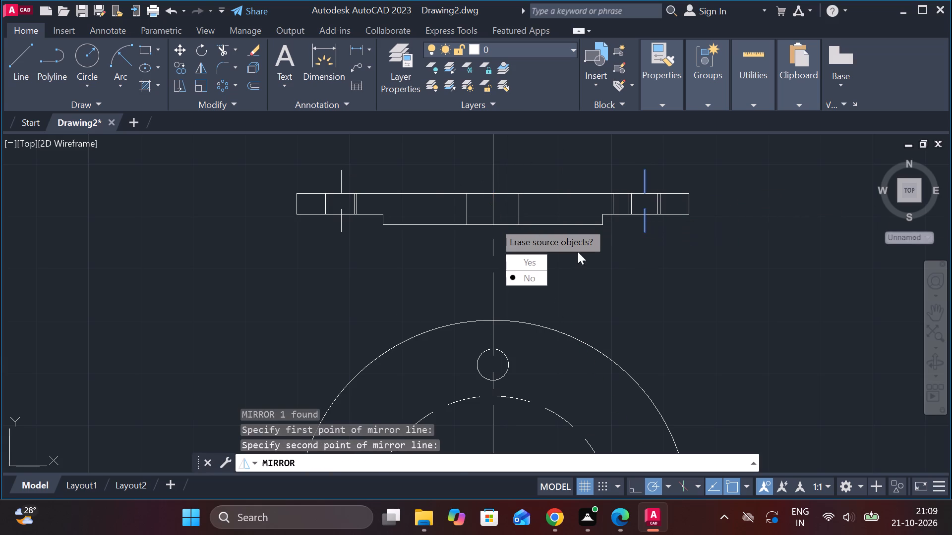
left_click_drag(543, 276, 494, 222)
key("Escape")
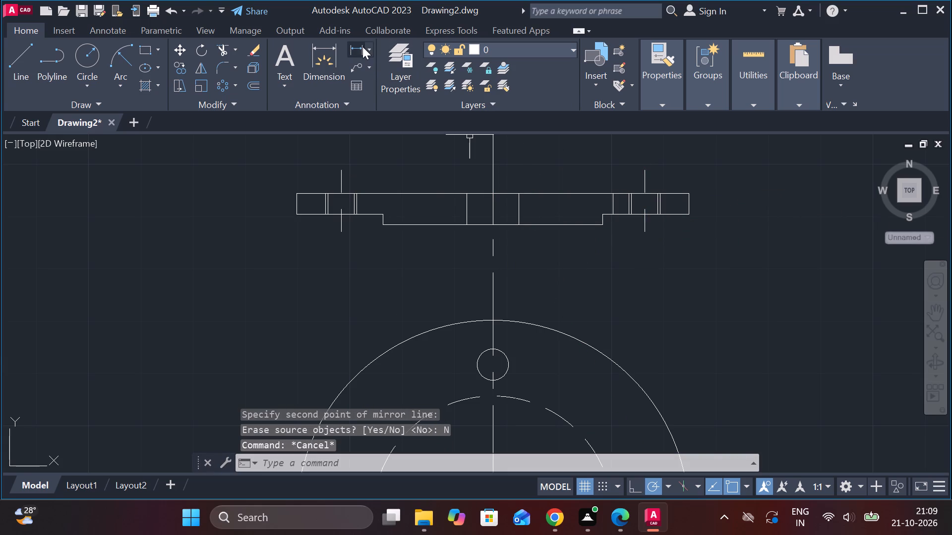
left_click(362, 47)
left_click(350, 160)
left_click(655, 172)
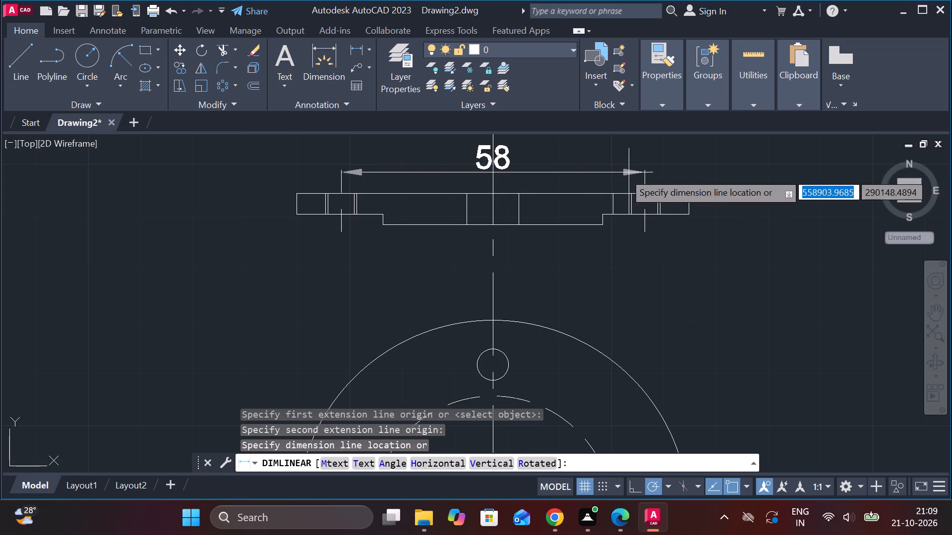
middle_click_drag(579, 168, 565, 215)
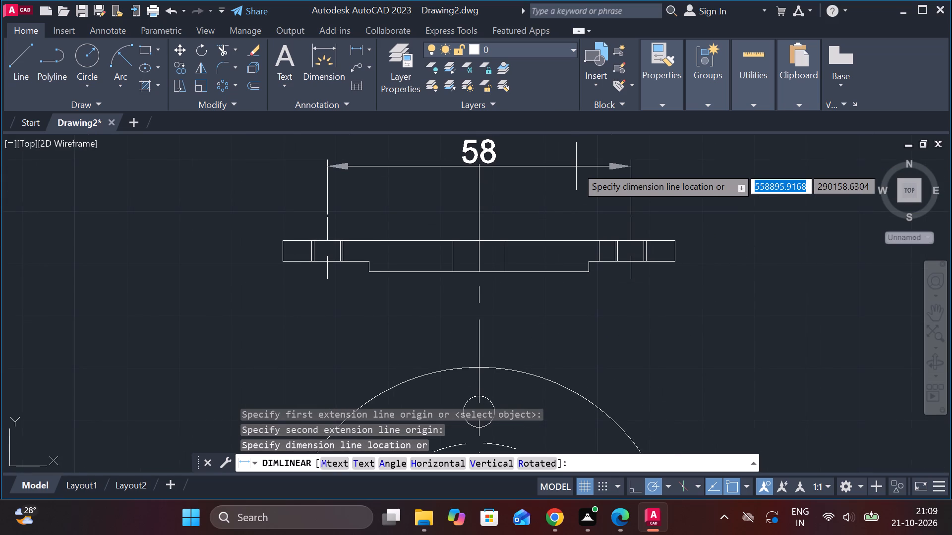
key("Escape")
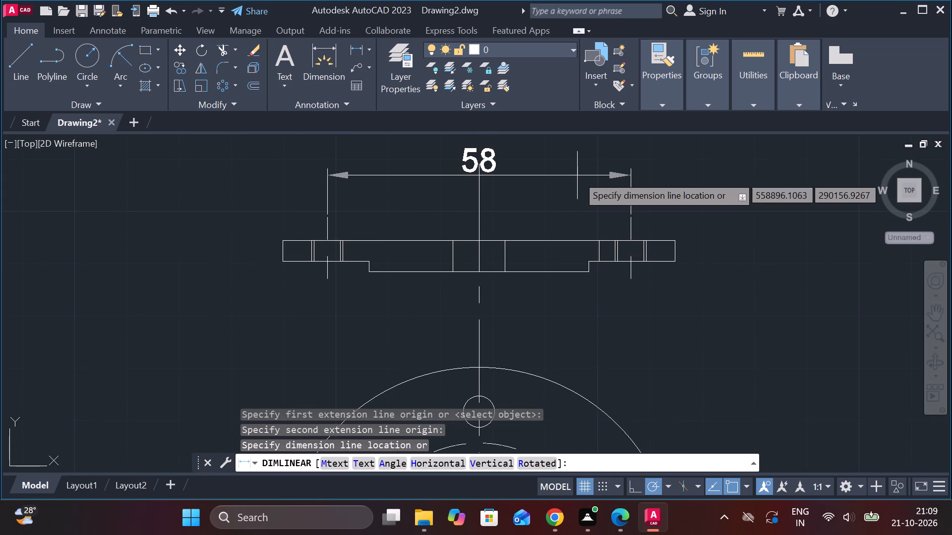
Add a linear dimension for the overall width of the cover's side view, placed above its top edge.
key("space")
left_click(281, 242)
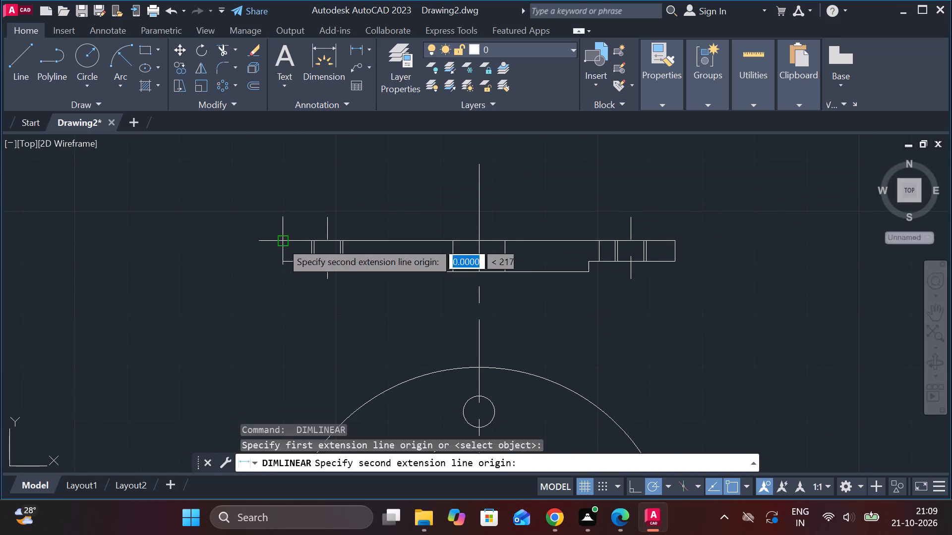
left_click(675, 242)
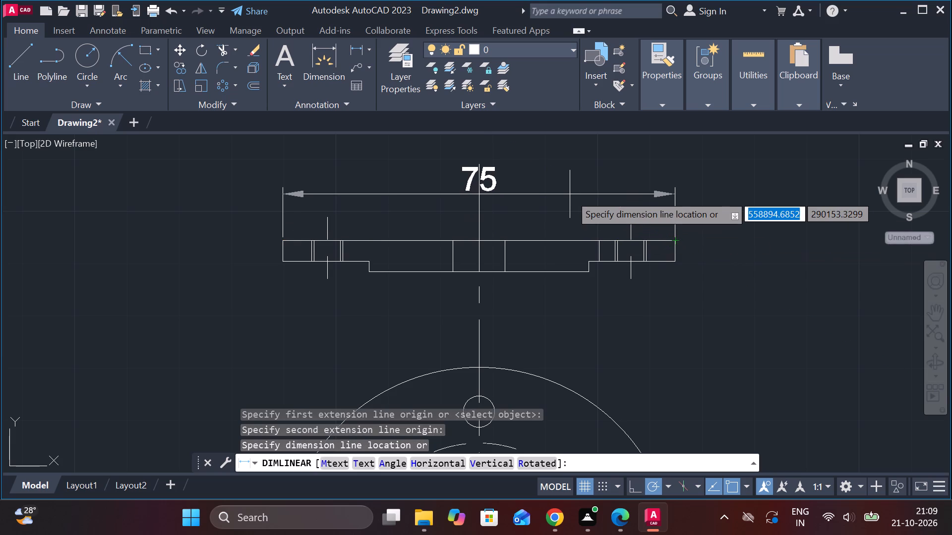
left_click(570, 186)
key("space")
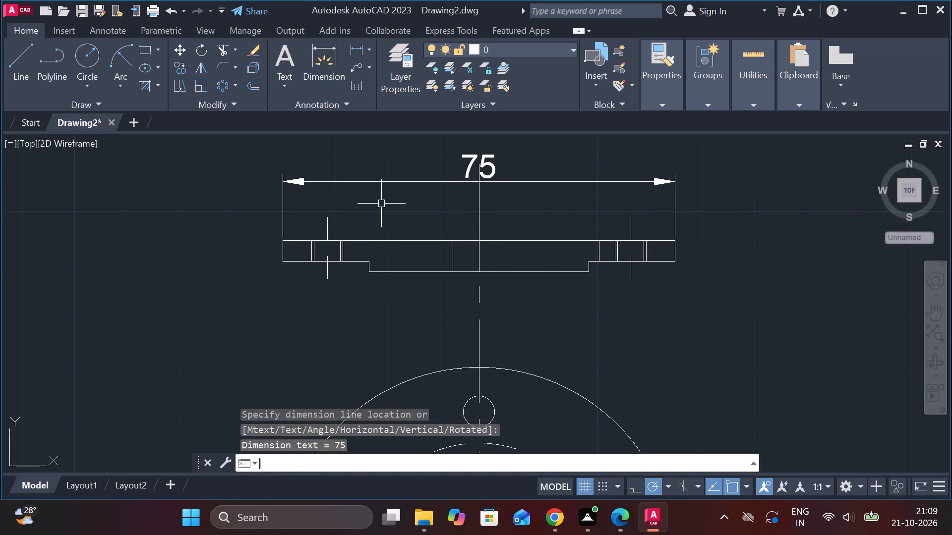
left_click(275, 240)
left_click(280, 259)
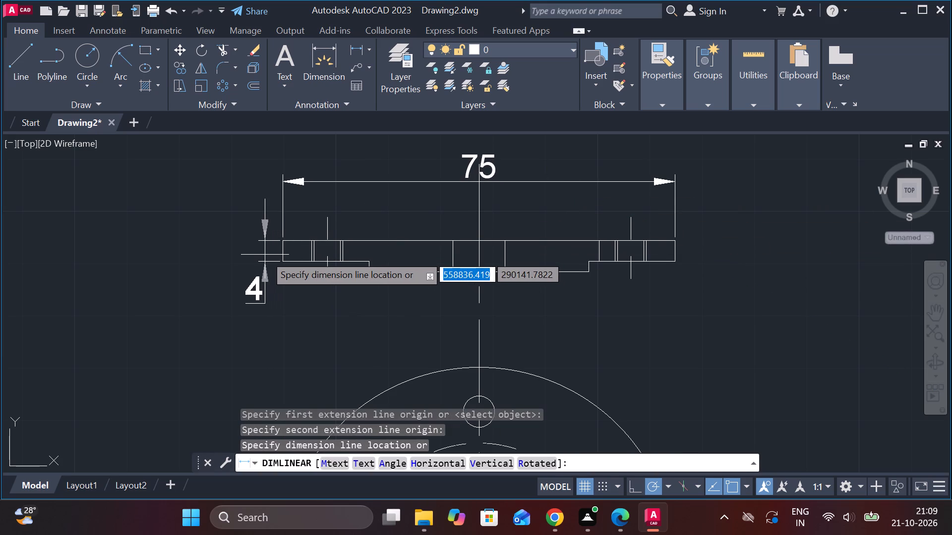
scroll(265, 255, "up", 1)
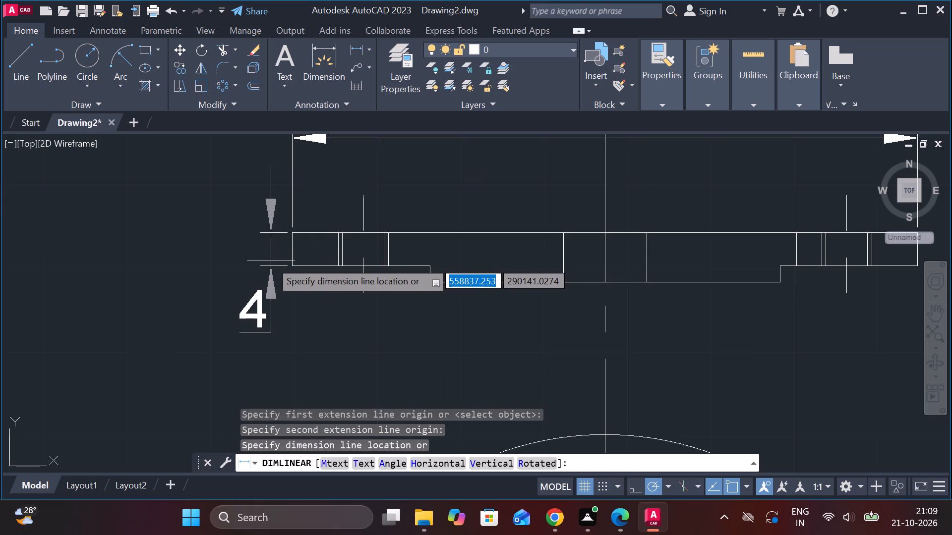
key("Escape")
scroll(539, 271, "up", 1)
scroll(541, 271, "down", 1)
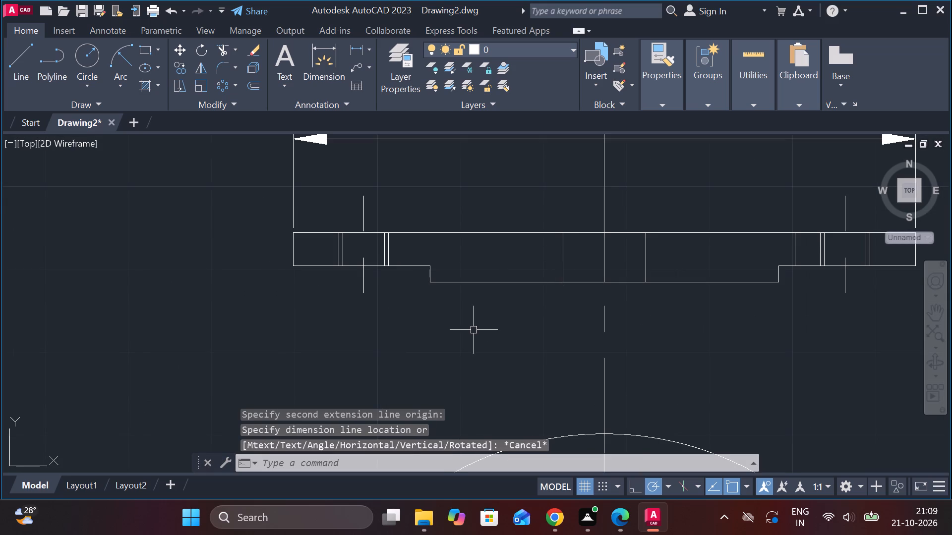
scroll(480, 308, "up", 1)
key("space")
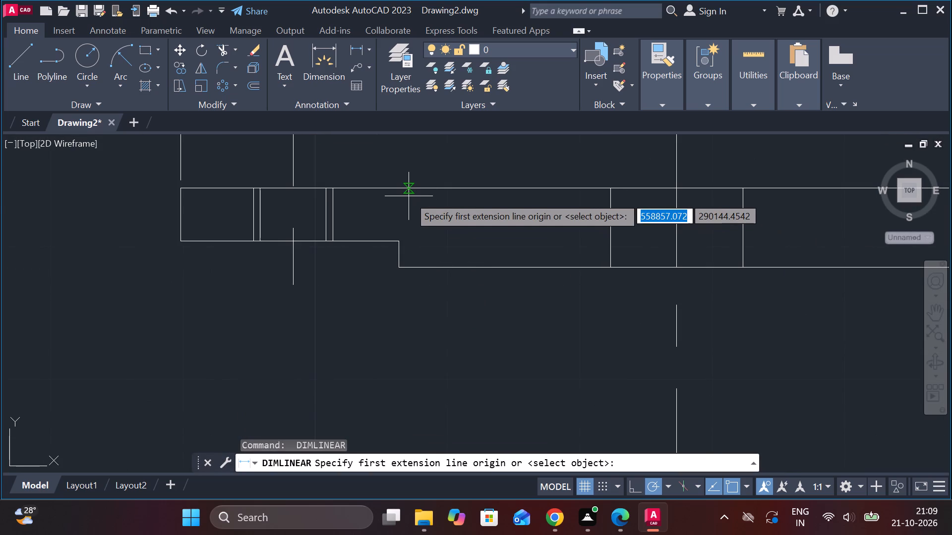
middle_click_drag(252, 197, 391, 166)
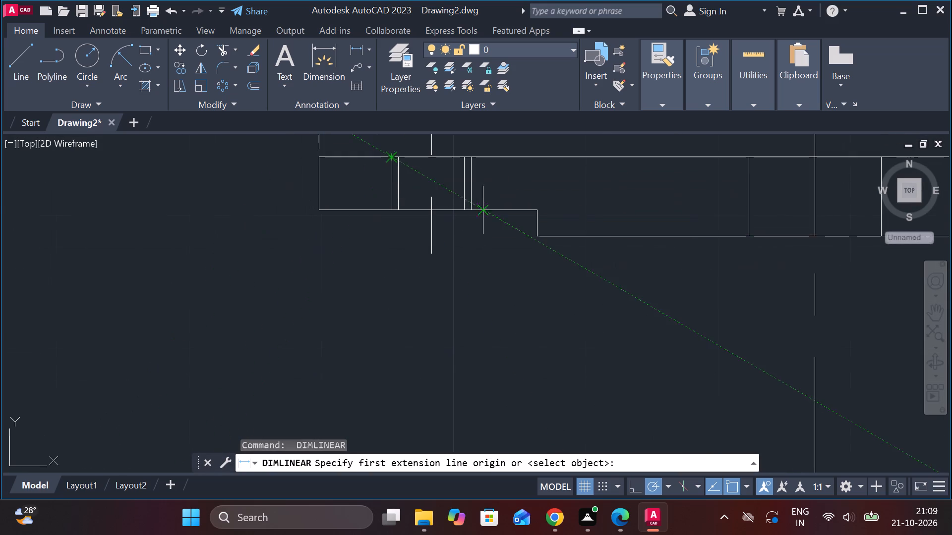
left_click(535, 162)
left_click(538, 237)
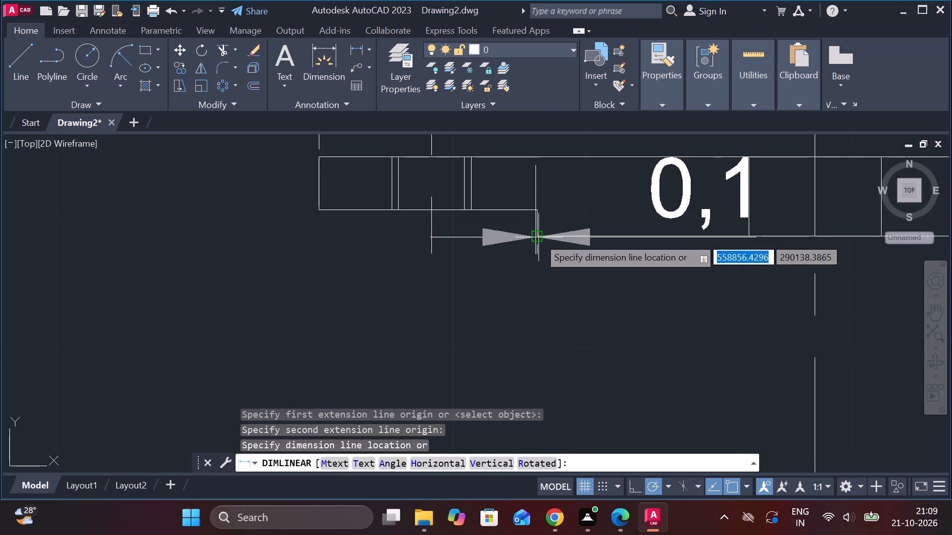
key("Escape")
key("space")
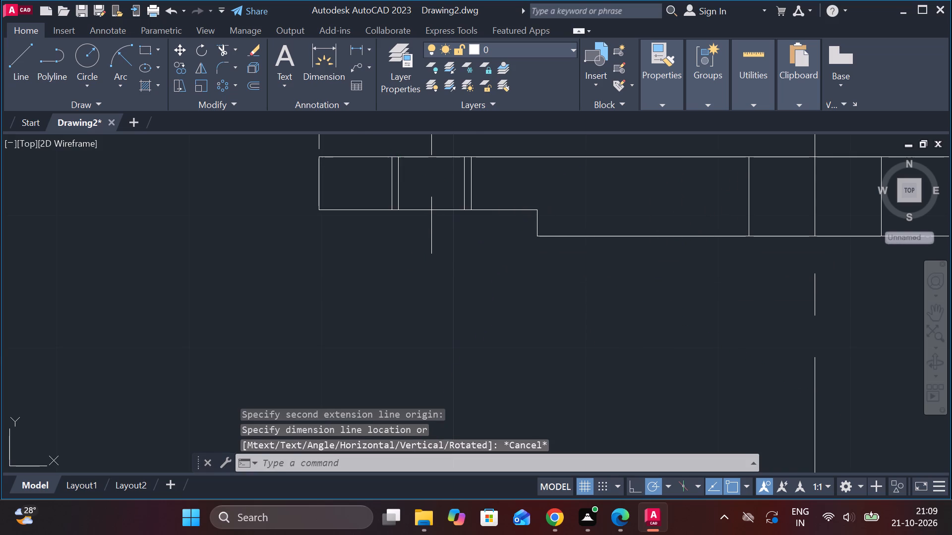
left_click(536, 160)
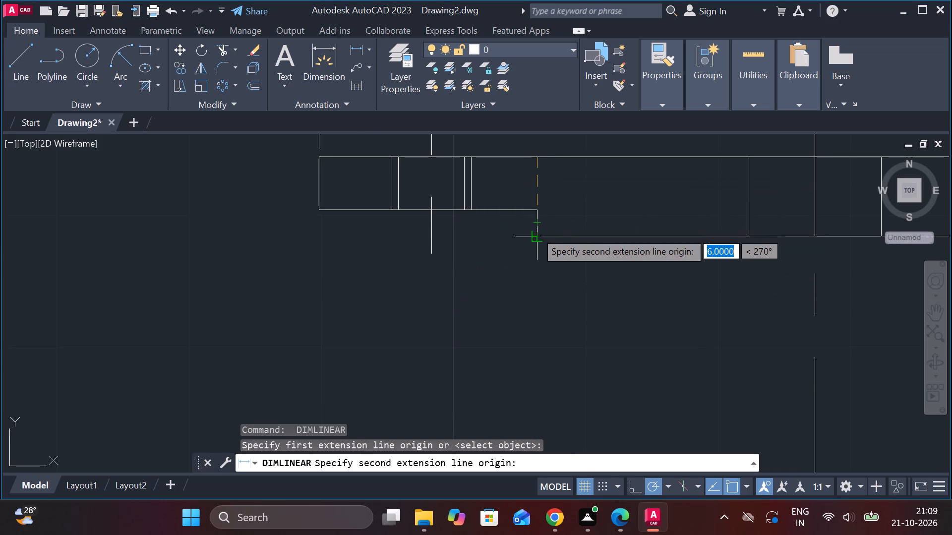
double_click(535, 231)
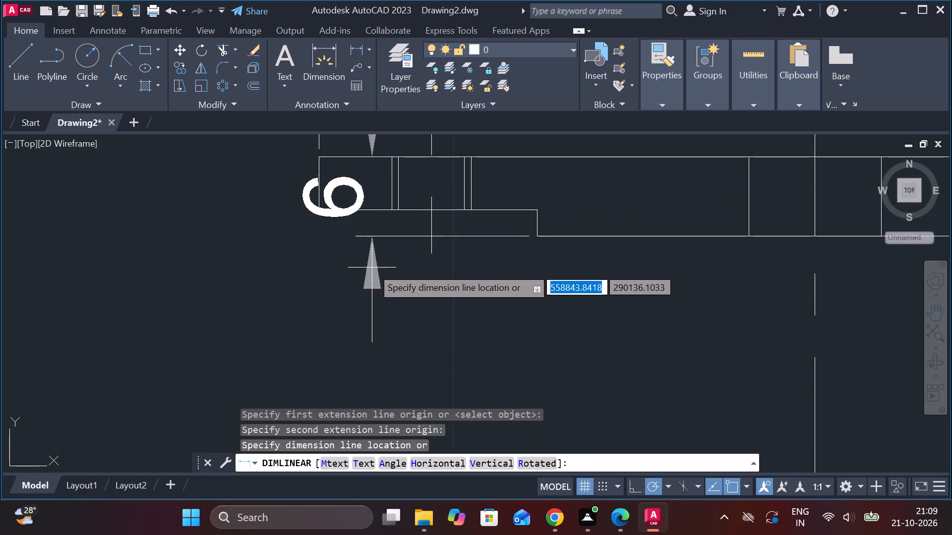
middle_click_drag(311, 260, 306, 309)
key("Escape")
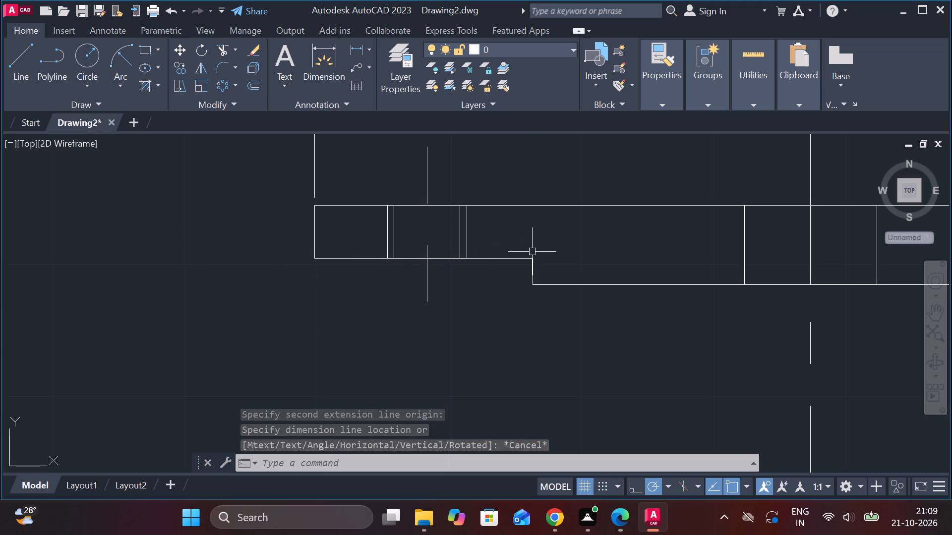
Dimension the height of the step below the flange, placing it beyond the left end of the cover's side view.
left_click(355, 49)
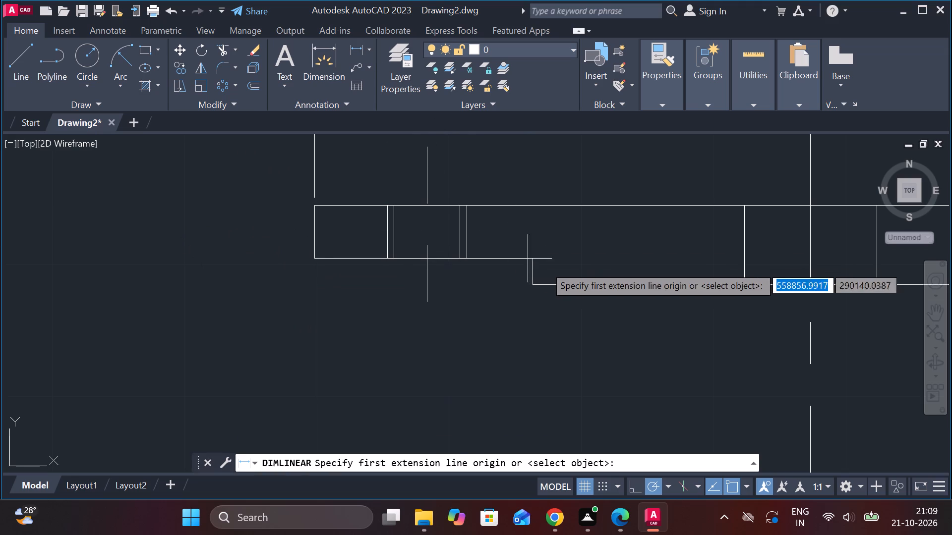
left_click(531, 261)
left_click(535, 280)
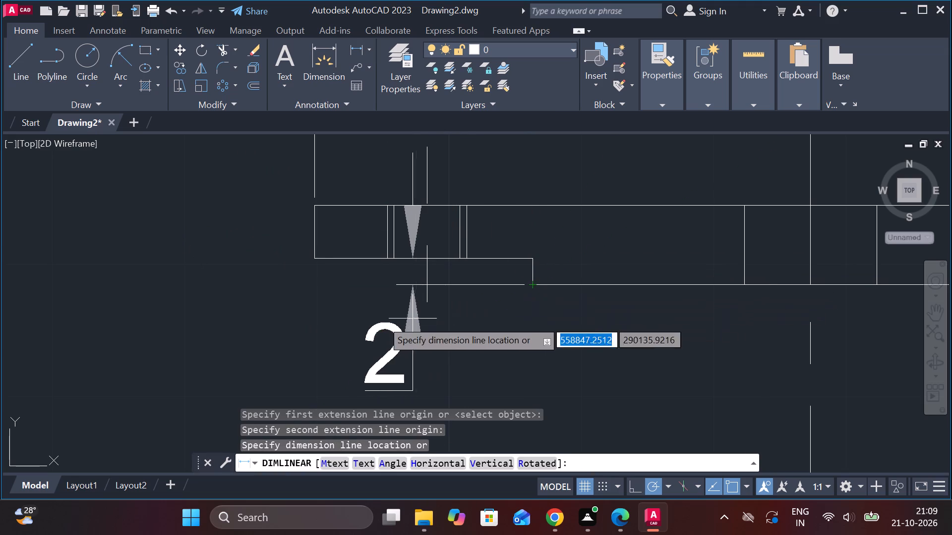
left_click(245, 296)
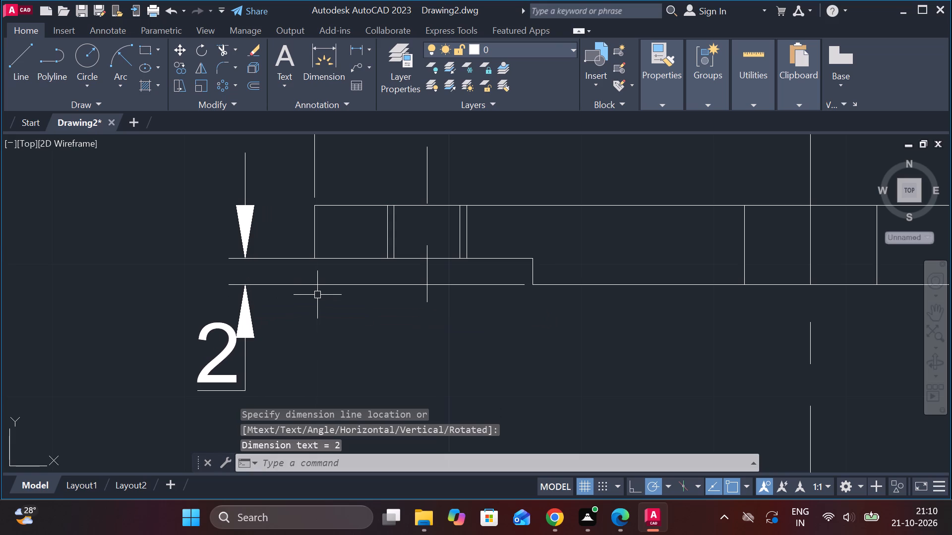
Offset the long top edge line of the cover's side view upward by 1.
middle_click_drag(530, 291, 510, 343)
left_click(522, 257)
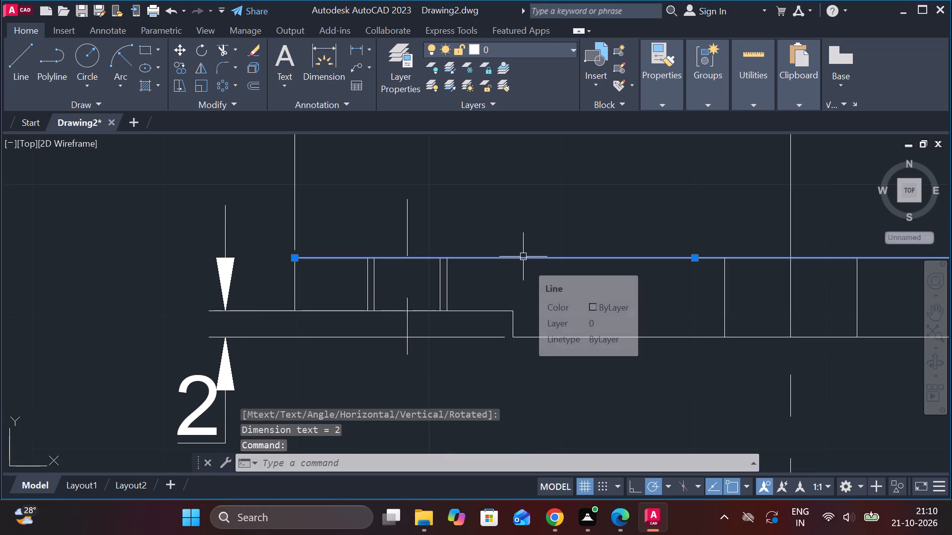
key("o")
key("Return")
key("Return")
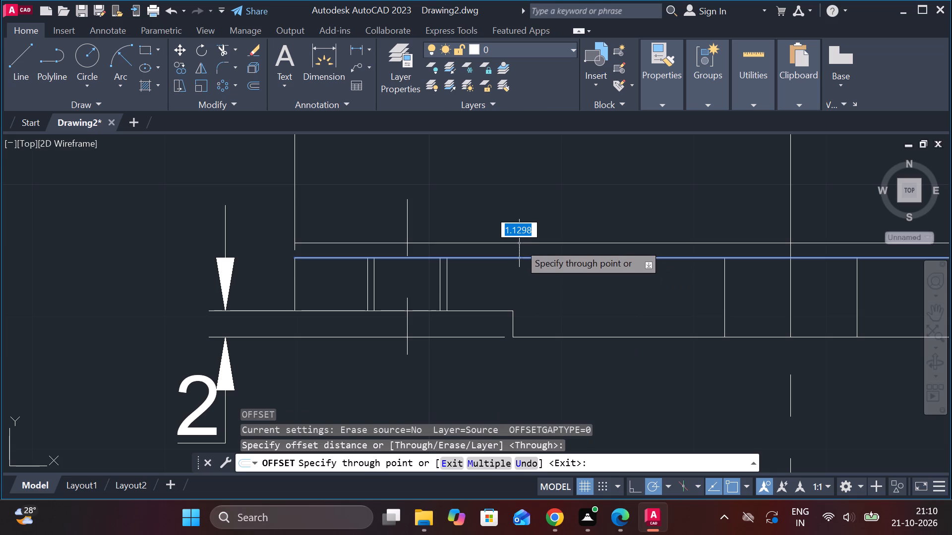
key("1")
key("Return")
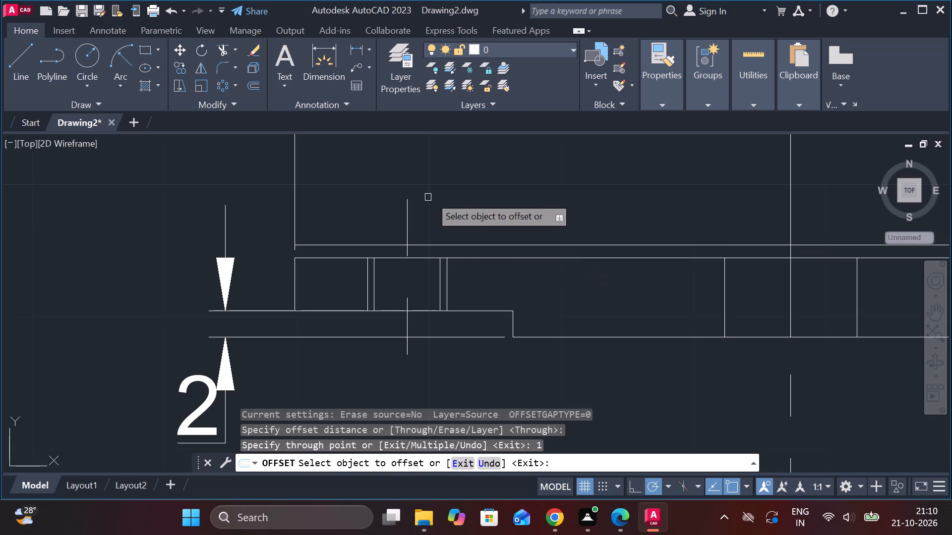
key("Escape")
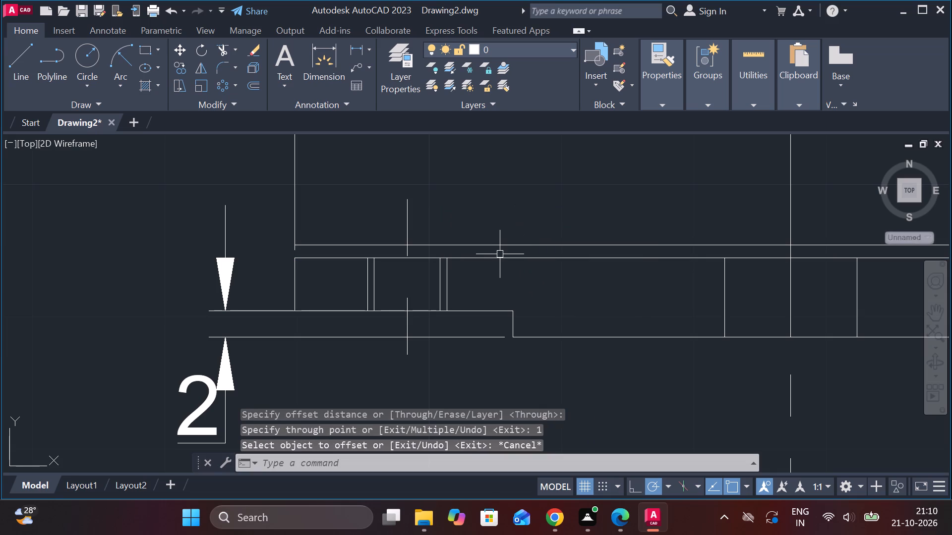
Erase the original long top edge line beneath the new offset line.
left_click(500, 258)
type("E")
key("space")
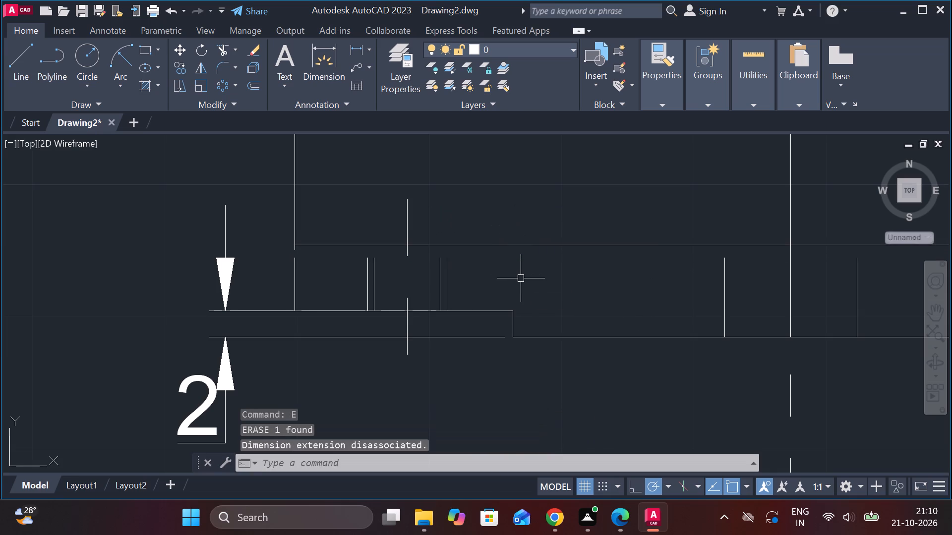
Extend the side view's left end, left bolt-hole, central bore and nearest right-hand vertical lines up to the new top edge.
type("EX")
key("space")
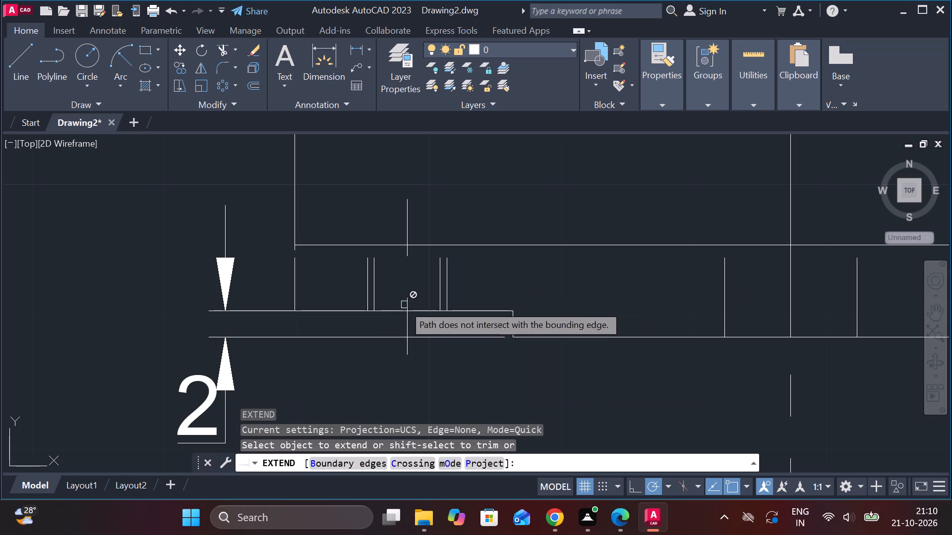
left_click_drag(273, 275, 704, 299)
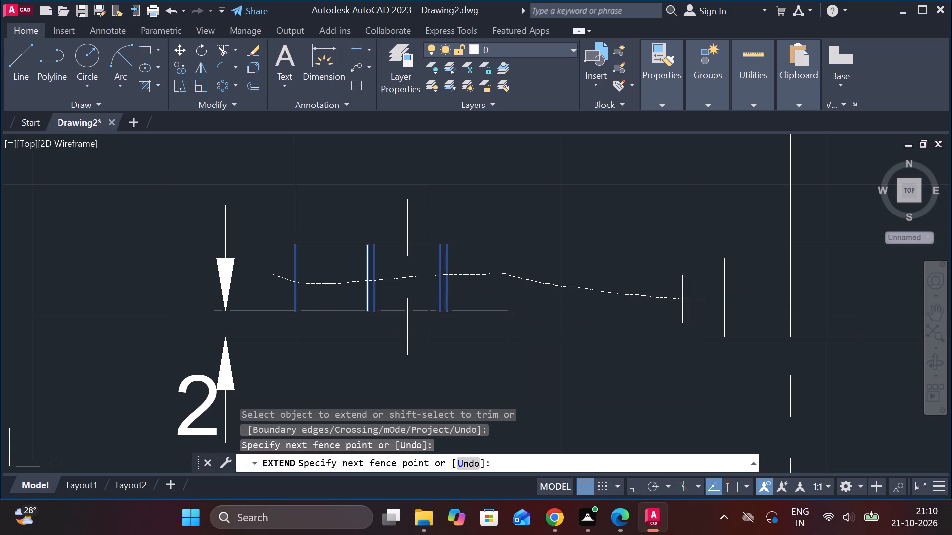
left_click_drag(704, 299, 900, 301)
middle_click_drag(897, 297, 810, 297)
left_click_drag(539, 289, 887, 302)
middle_click_drag(854, 293, 403, 283)
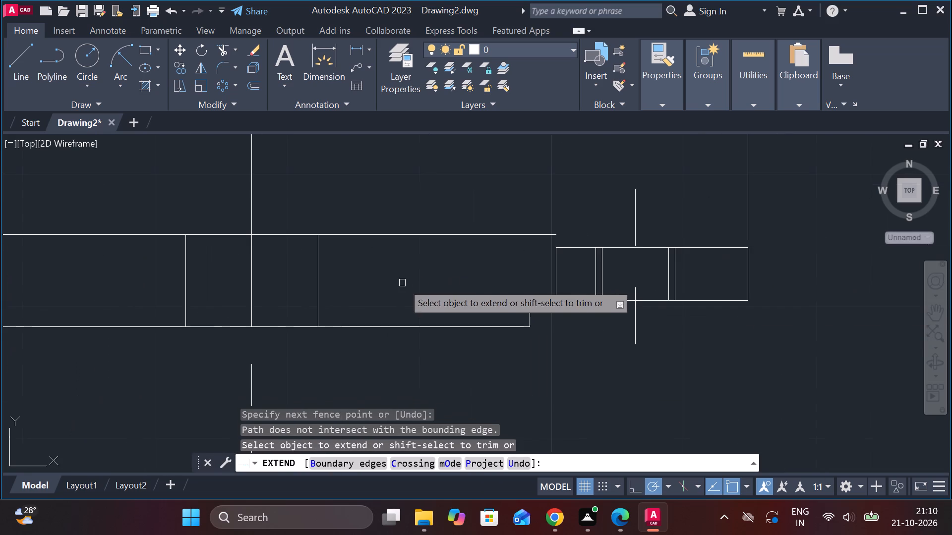
left_click_drag(398, 279, 803, 282)
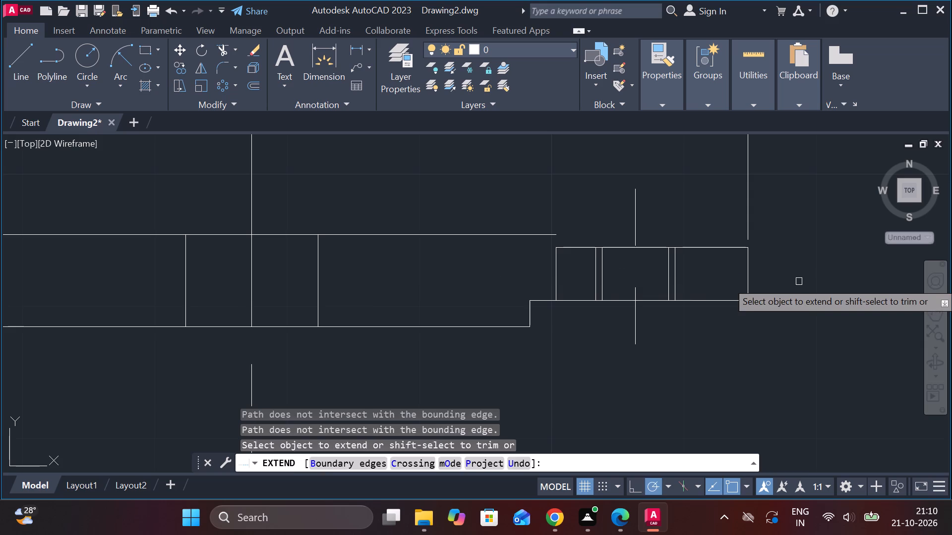
left_click_drag(799, 280, 442, 273)
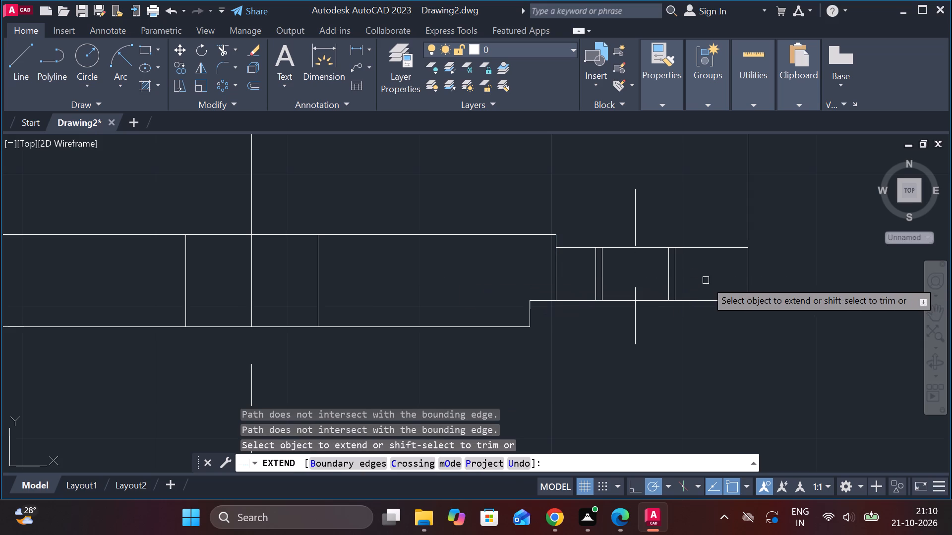
left_click_drag(710, 280, 775, 276)
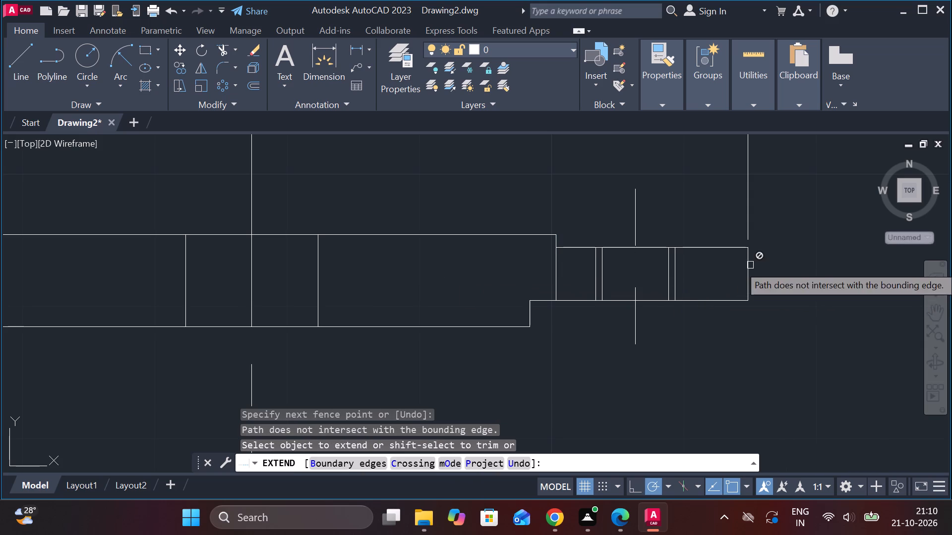
key("Escape")
Join the two top edge line segments over the right-hand flange portion into one line.
left_click(718, 248)
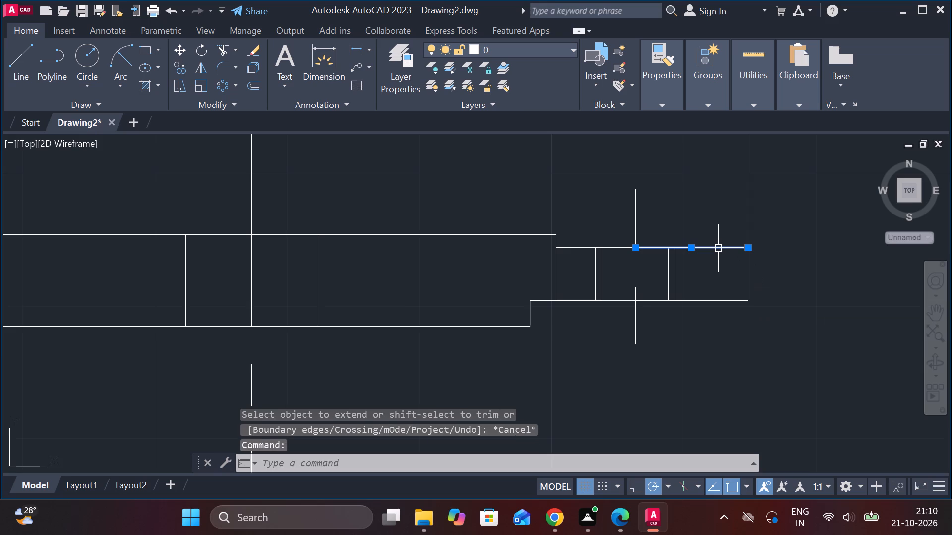
left_click(581, 248)
key("j")
key("Return")
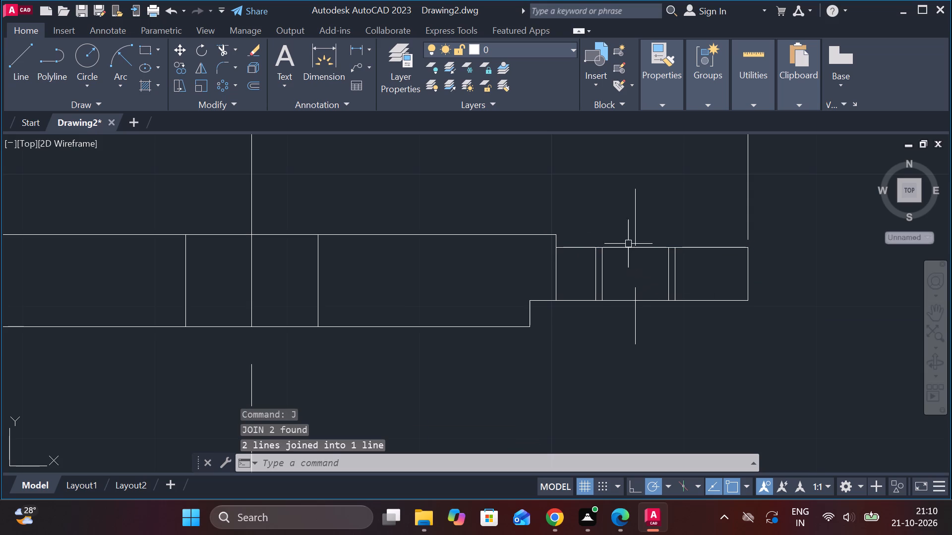
Offset the joined top edge line of the right-hand flange portion upward by 1.
left_click(660, 249)
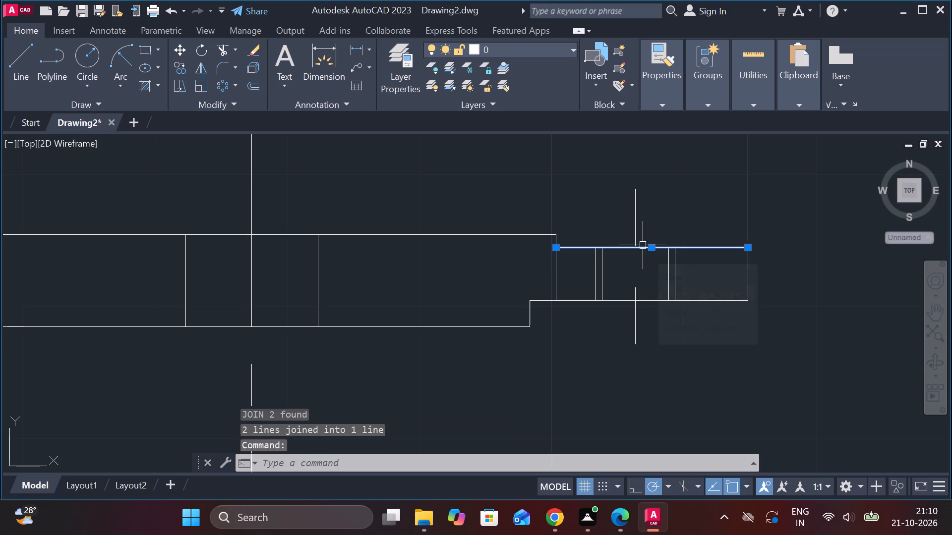
key("o")
key("Return")
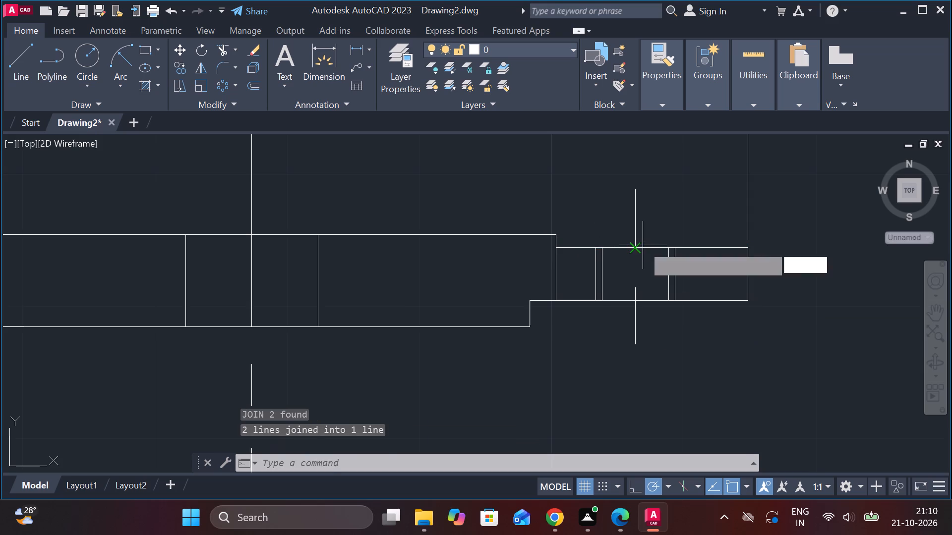
key("Return")
type("1")
key("space")
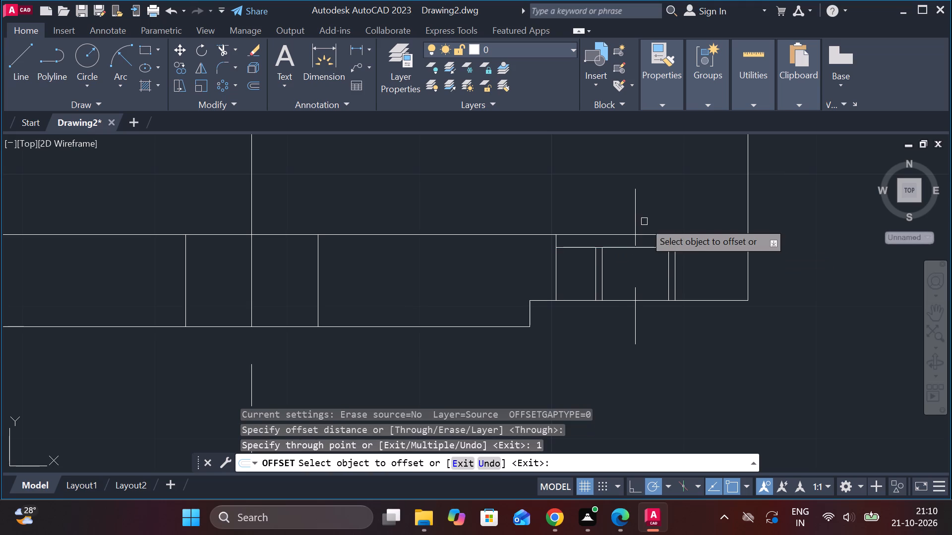
Erase the original top edge line of the right-hand flange portion beneath its new offset line.
key("Escape")
left_click(630, 251)
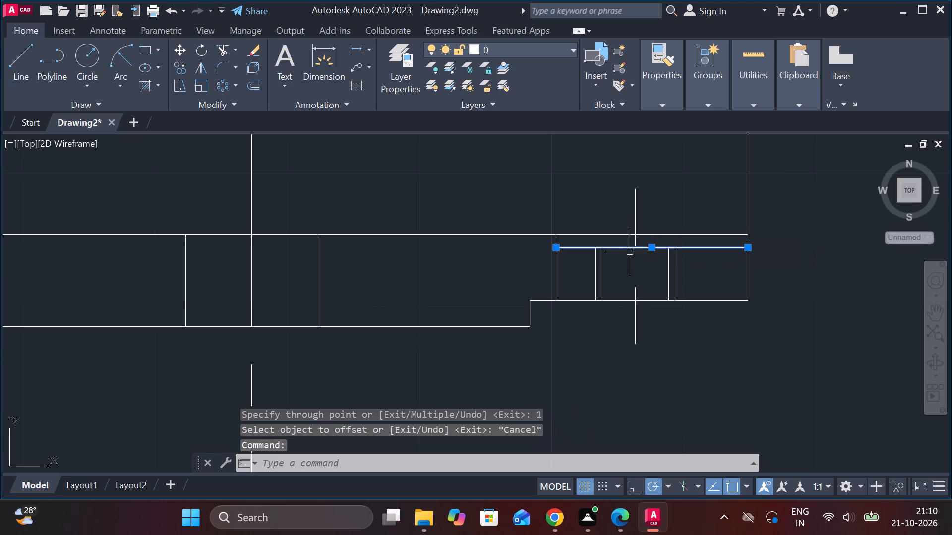
key("e")
key("space")
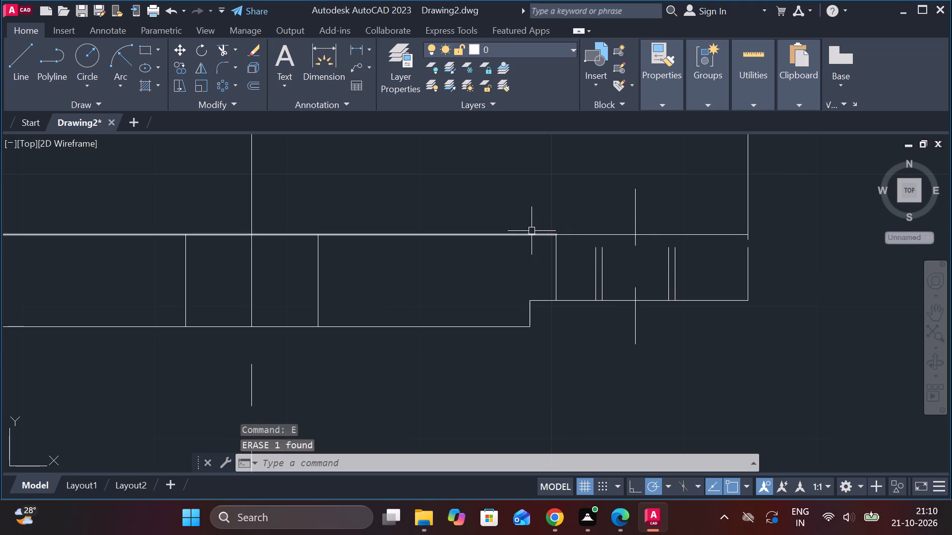
Join the long top edge line and the right-hand flange portion's new top edge into one line.
left_click(532, 232)
left_click(579, 235)
key("j")
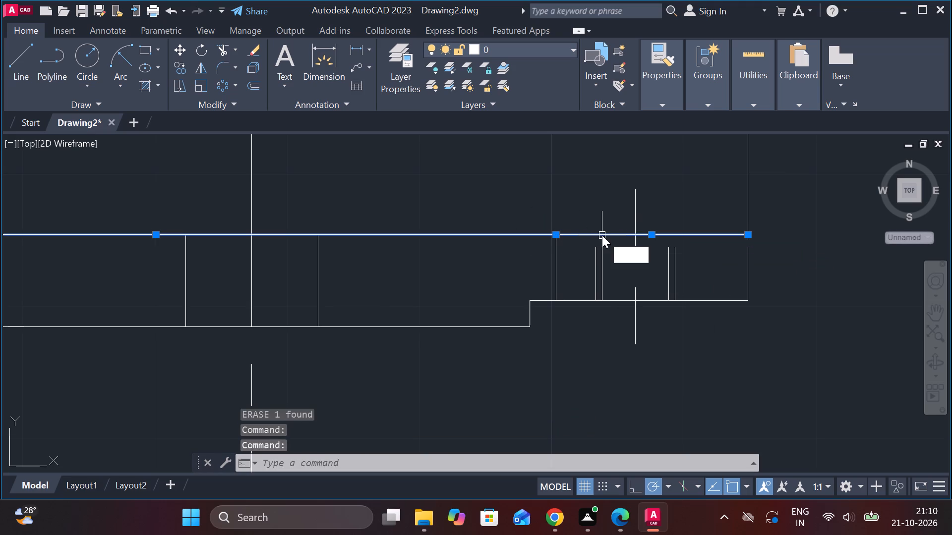
key("Return")
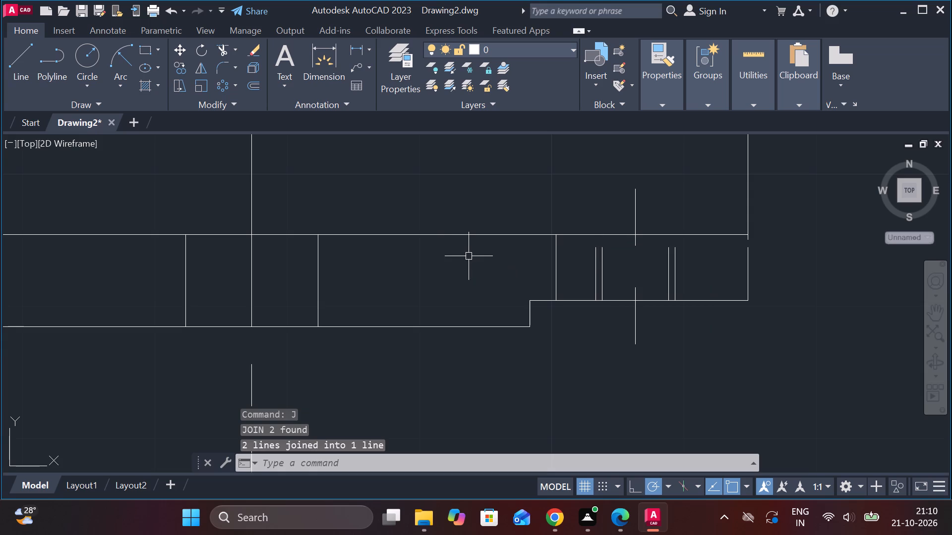
Extend the right-hand bolt-hole lines and the right end line of the side view up to the joined top edge.
type("EX")
key("space")
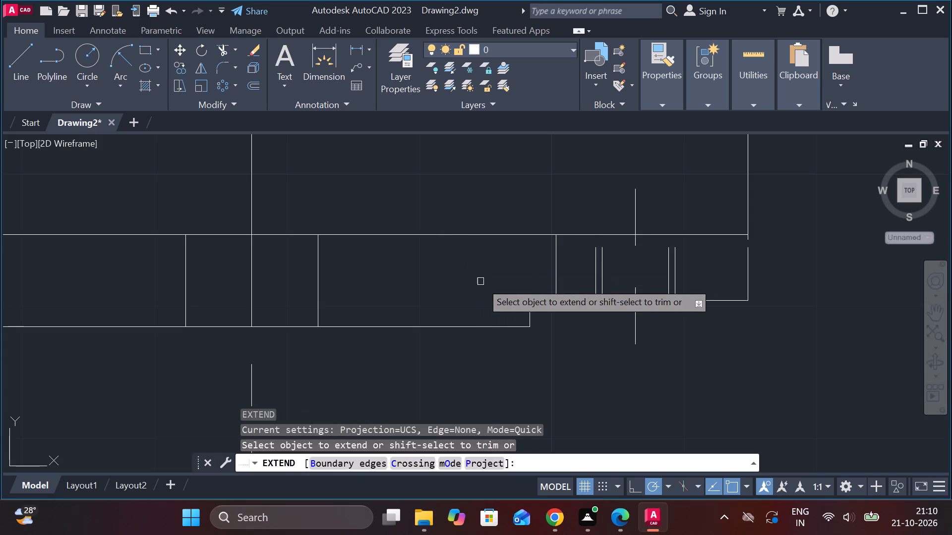
left_click_drag(476, 275, 761, 277)
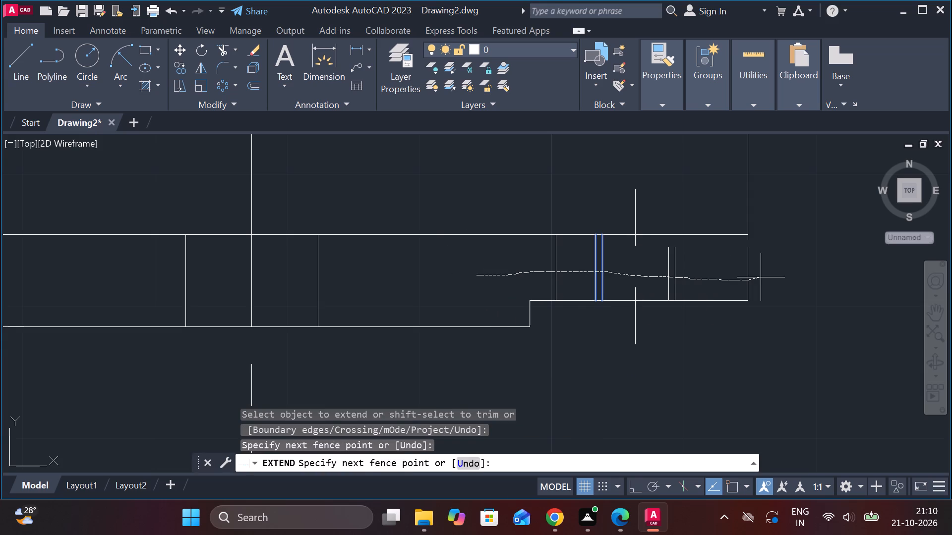
left_click_drag(761, 277, 784, 273)
left_click_drag(737, 273, 640, 276)
left_click(649, 275)
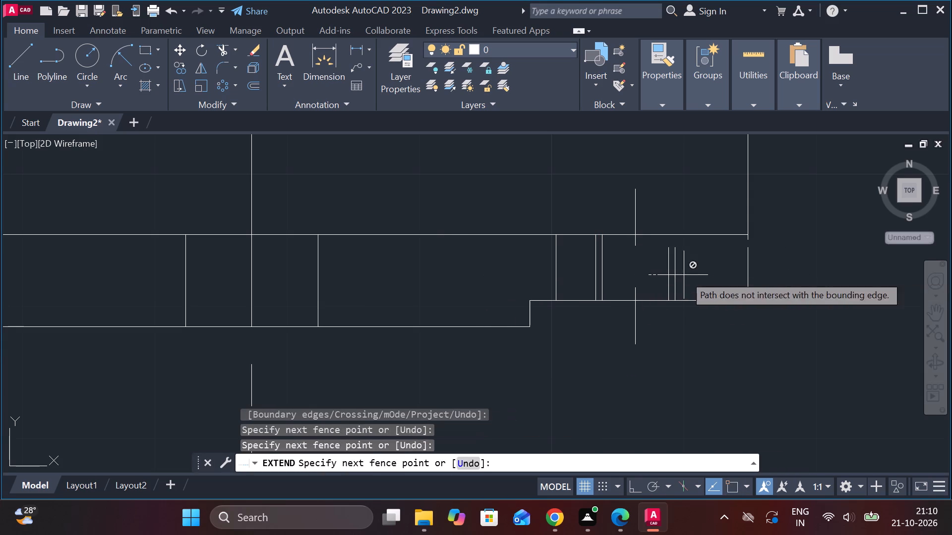
left_click(684, 275)
left_click(673, 272)
left_click(669, 268)
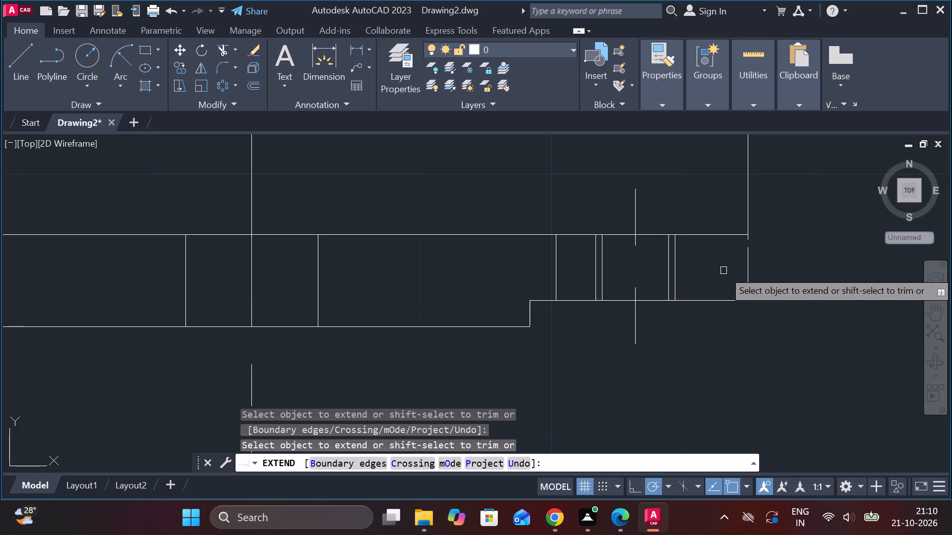
left_click(749, 262)
scroll(757, 272, "down", 2)
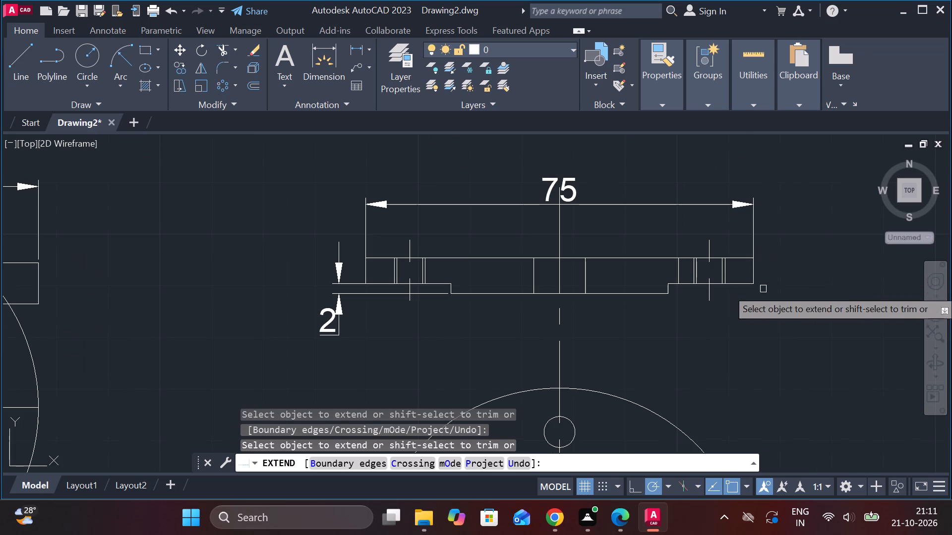
key("Escape")
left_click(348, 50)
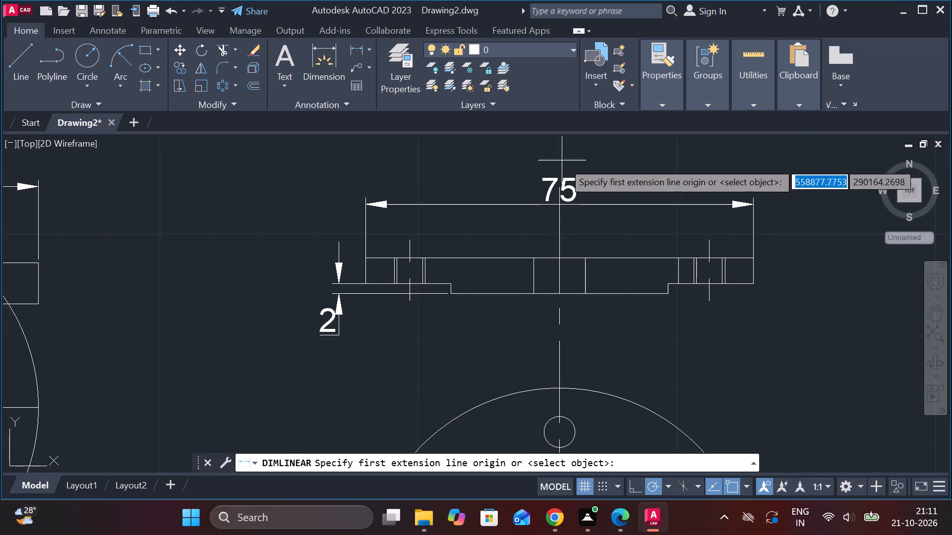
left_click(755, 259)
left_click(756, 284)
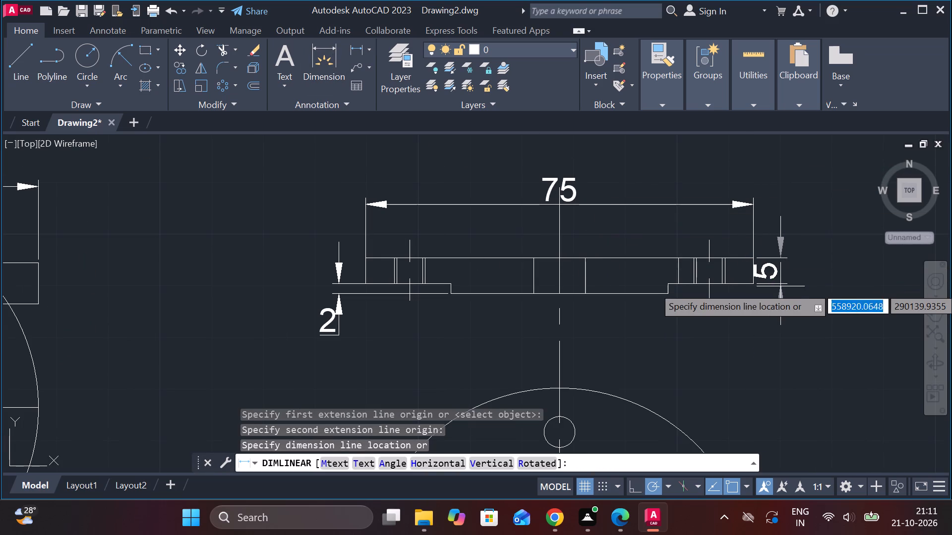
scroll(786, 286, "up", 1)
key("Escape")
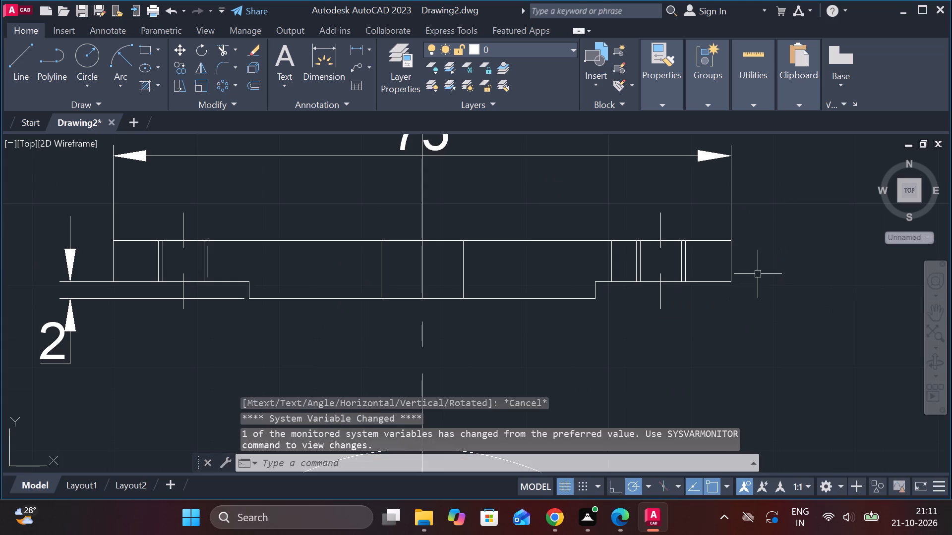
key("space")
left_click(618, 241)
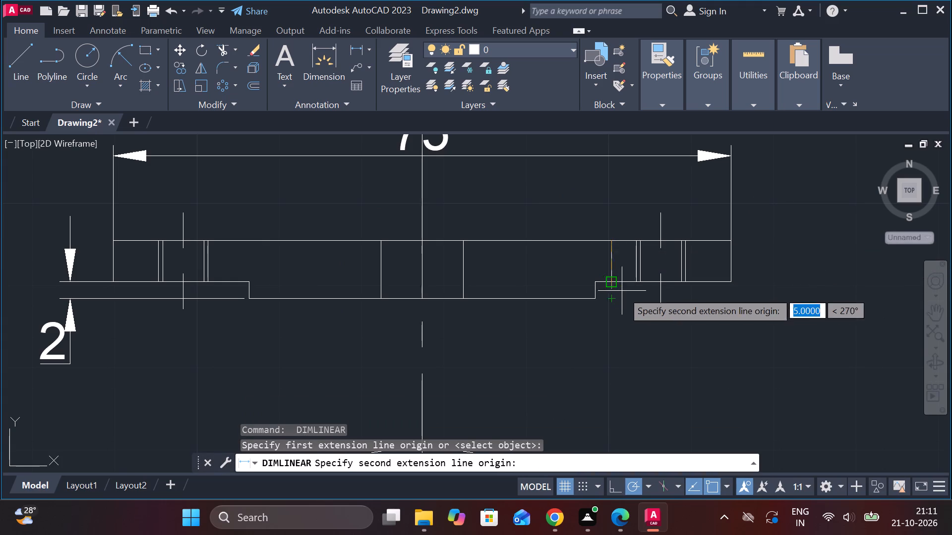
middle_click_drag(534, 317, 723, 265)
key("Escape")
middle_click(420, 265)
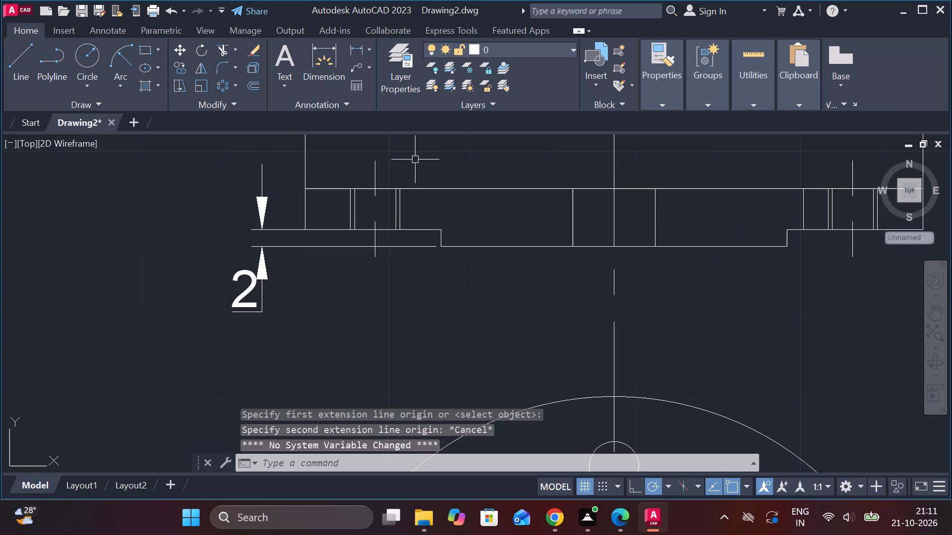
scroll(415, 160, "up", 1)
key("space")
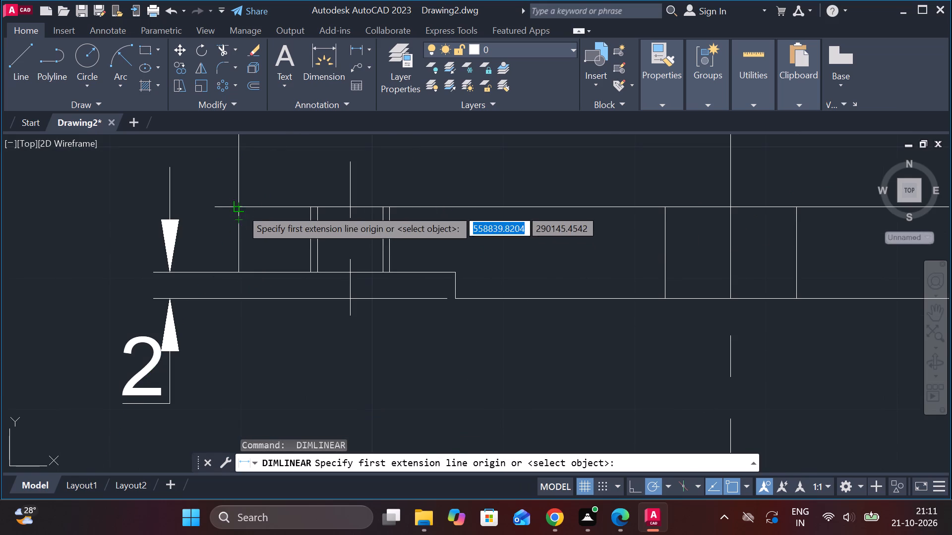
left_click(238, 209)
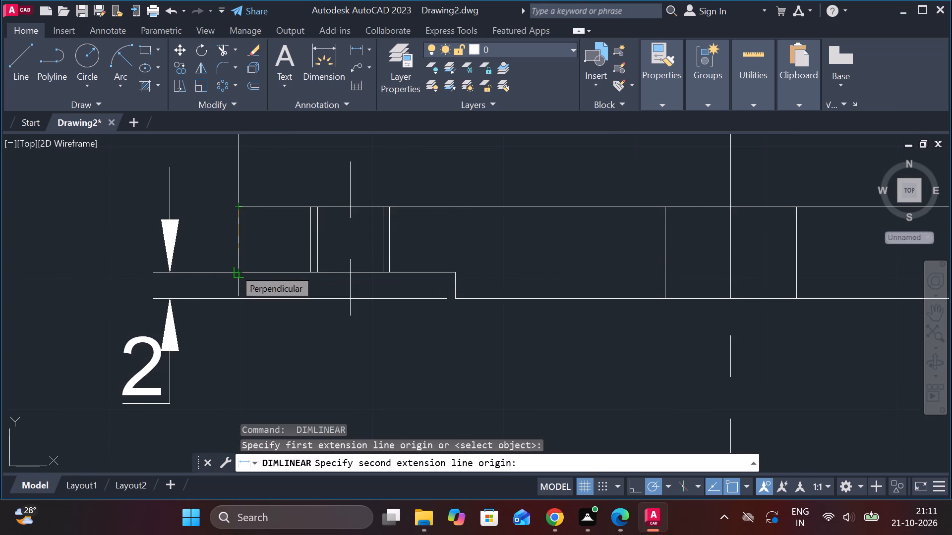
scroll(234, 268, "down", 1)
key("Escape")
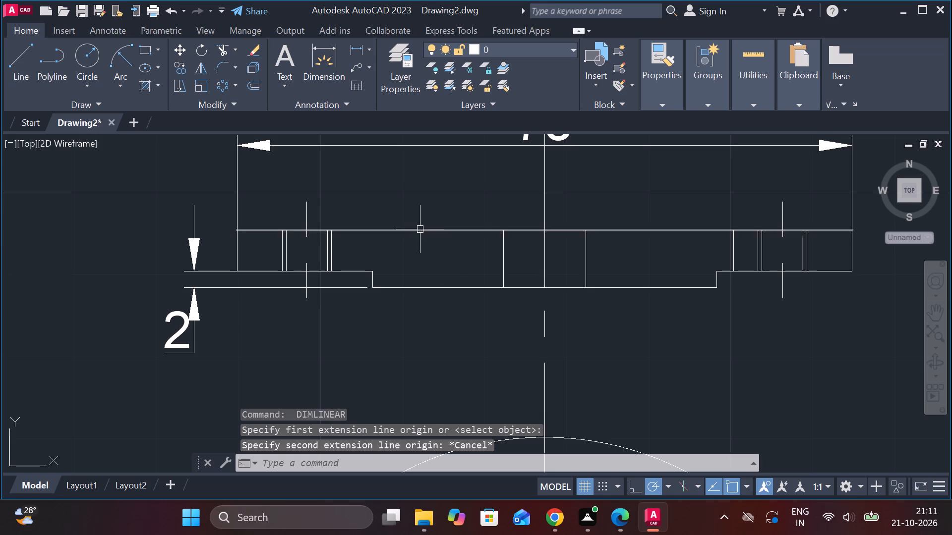
Offset the side view's full-length top edge line upward by 2.
left_click(420, 229)
key("o")
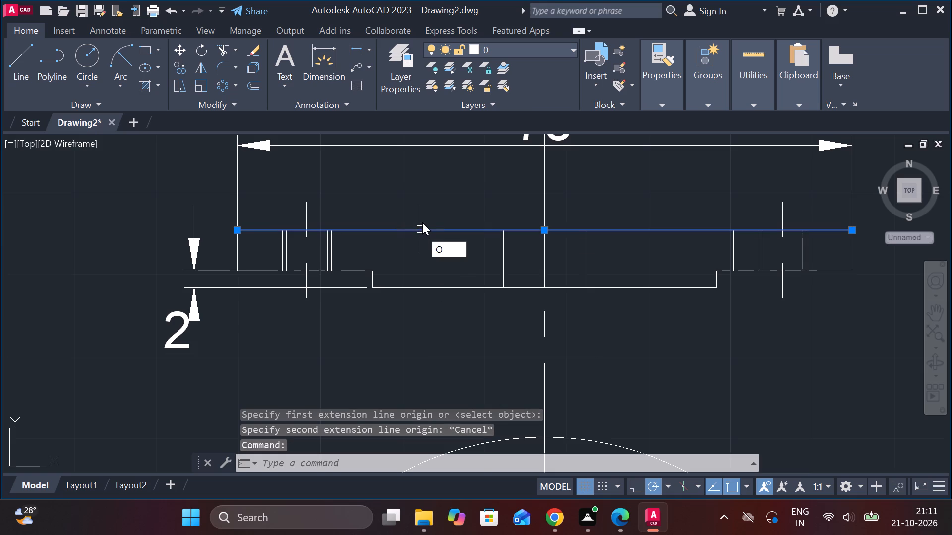
key("Return")
key("Return")
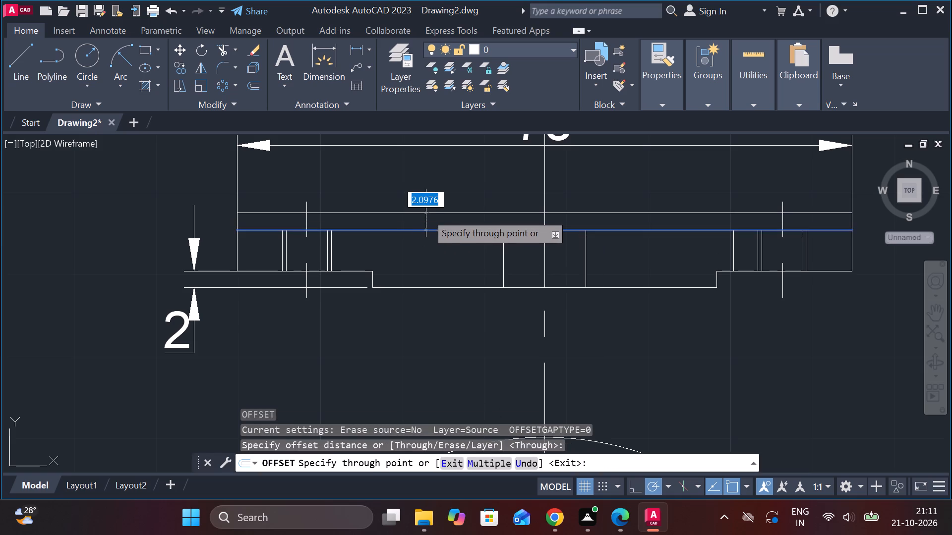
key("2")
key("Return")
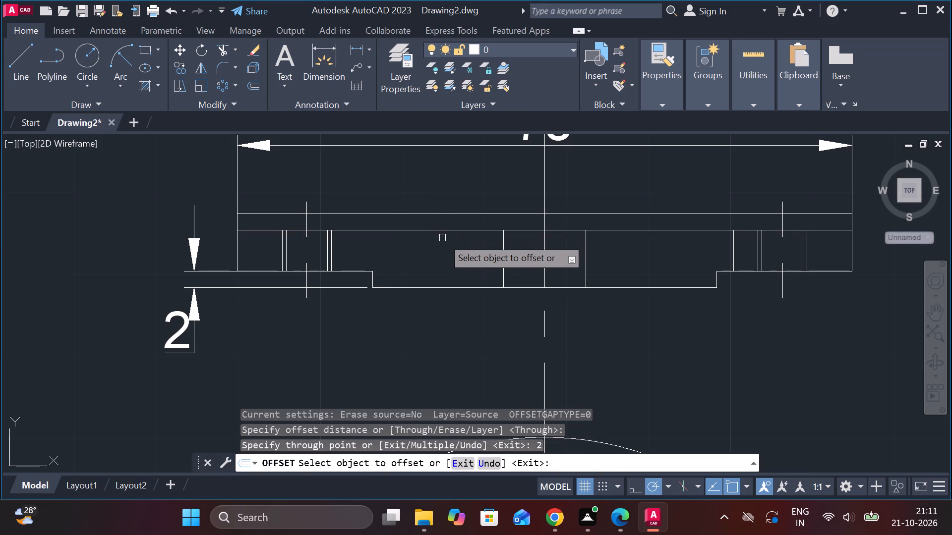
key("Escape")
Erase the previous top edge line beneath the new offset line.
left_click(441, 229)
type("E")
key("space")
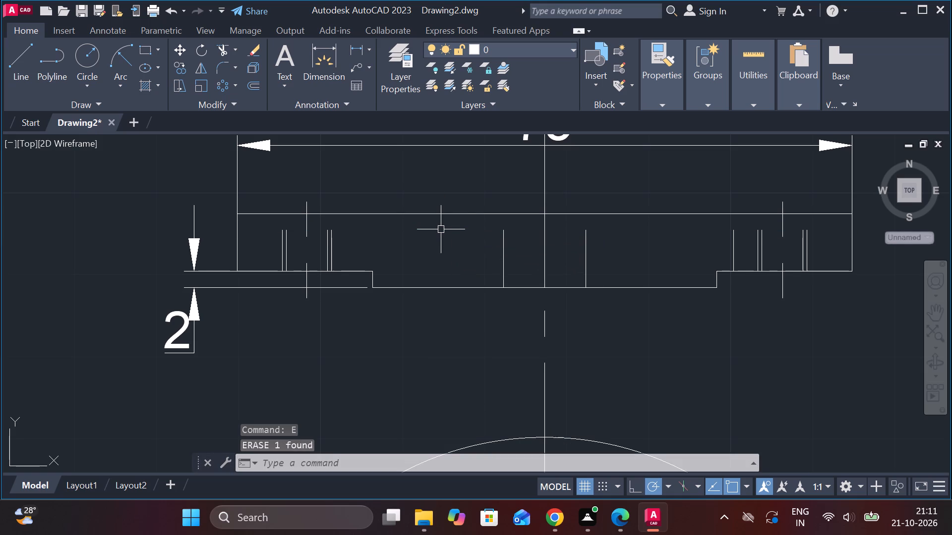
Extend both bolt holes' lines, the central bore lines and the single vertical line near the right-hand step up to the new top edge.
type("EX")
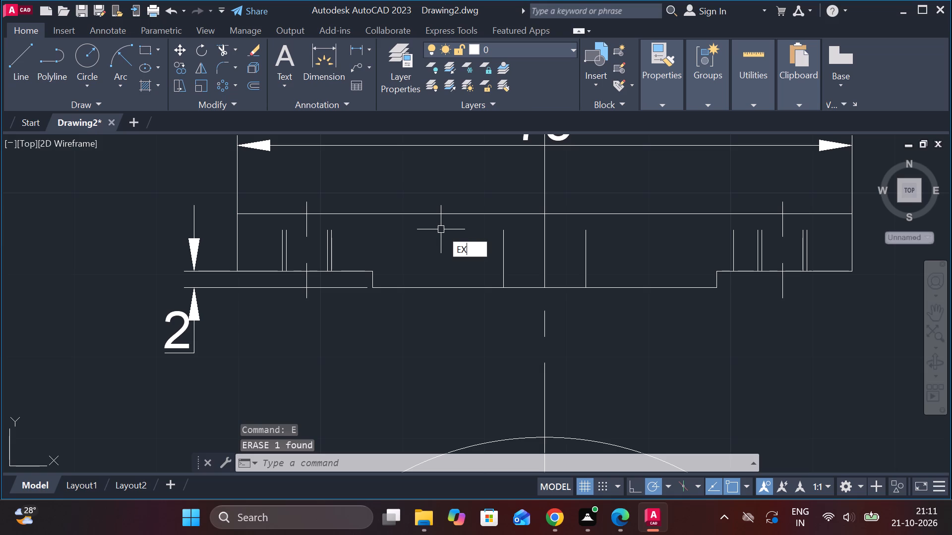
key("space")
key("space")
left_click_drag(257, 246, 339, 246)
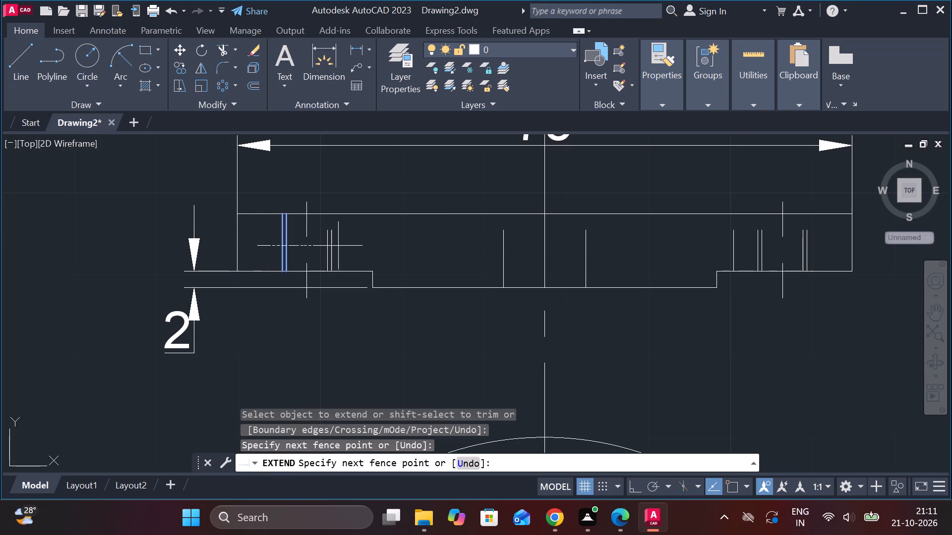
left_click_drag(339, 246, 810, 255)
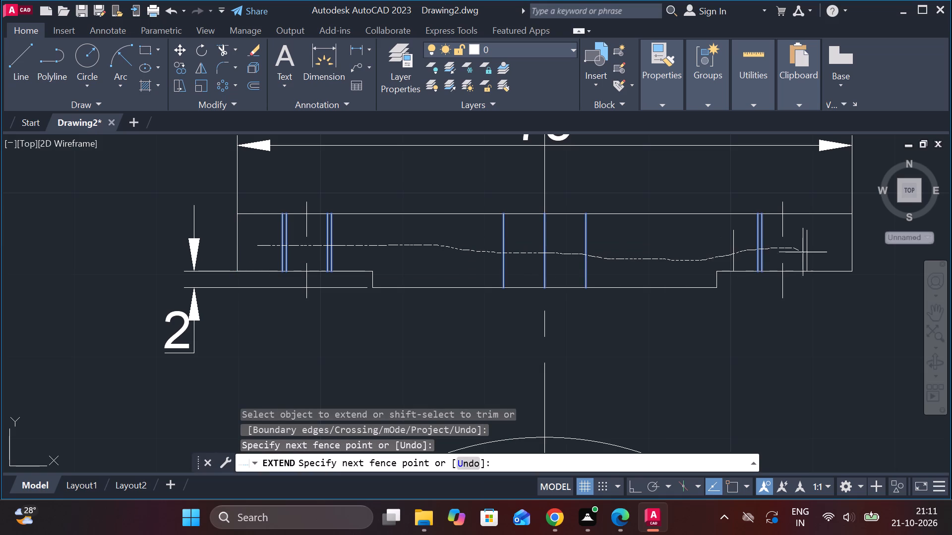
left_click_drag(810, 255, 830, 255)
left_click_drag(830, 253, 698, 250)
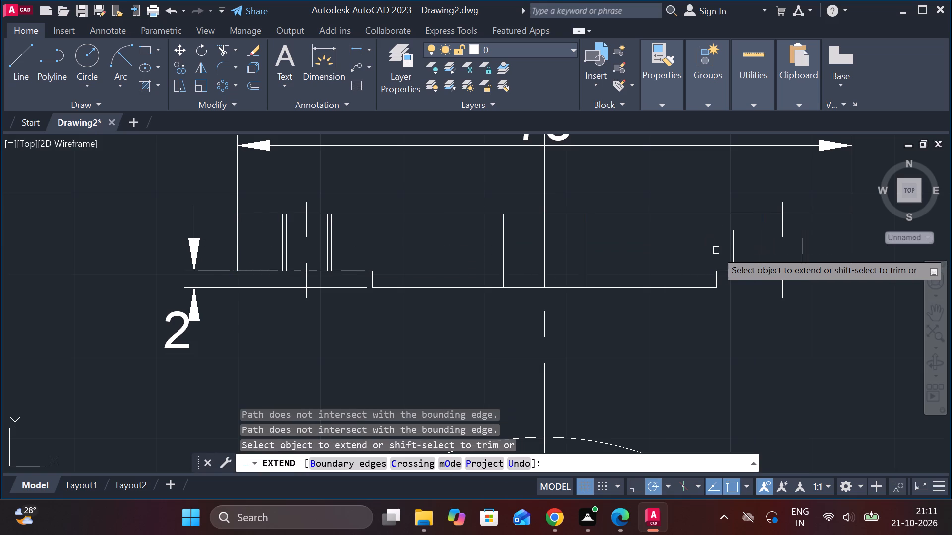
left_click(730, 244)
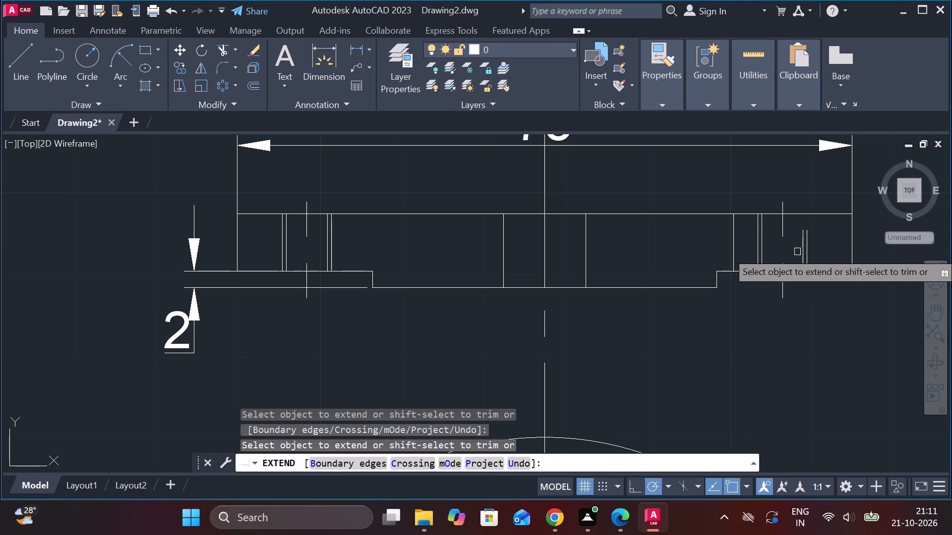
left_click(802, 249)
left_click(810, 248)
key("Escape")
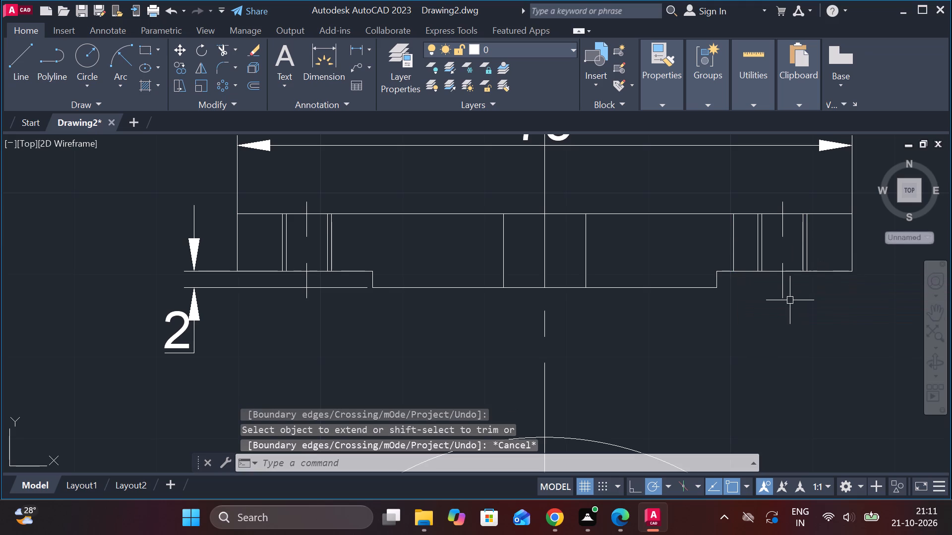
Add a vertical linear dimension for the flange thickness beside the side view's right end.
left_click(354, 53)
scroll(757, 338, "down", 1)
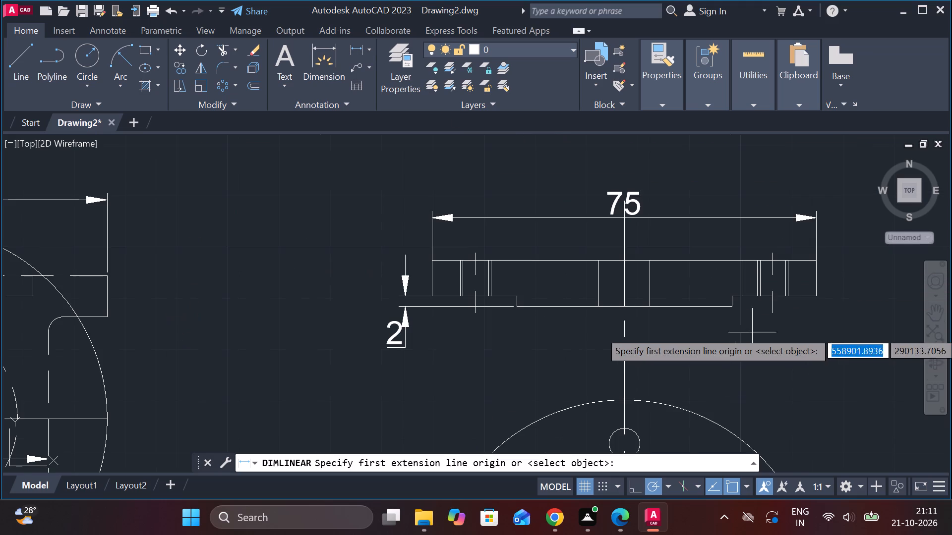
left_click(812, 262)
left_click(819, 297)
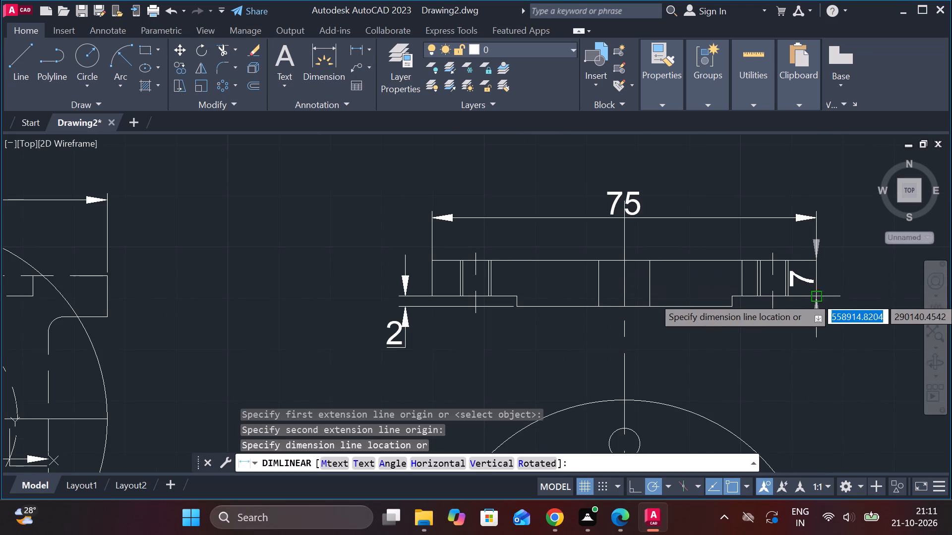
left_click(868, 297)
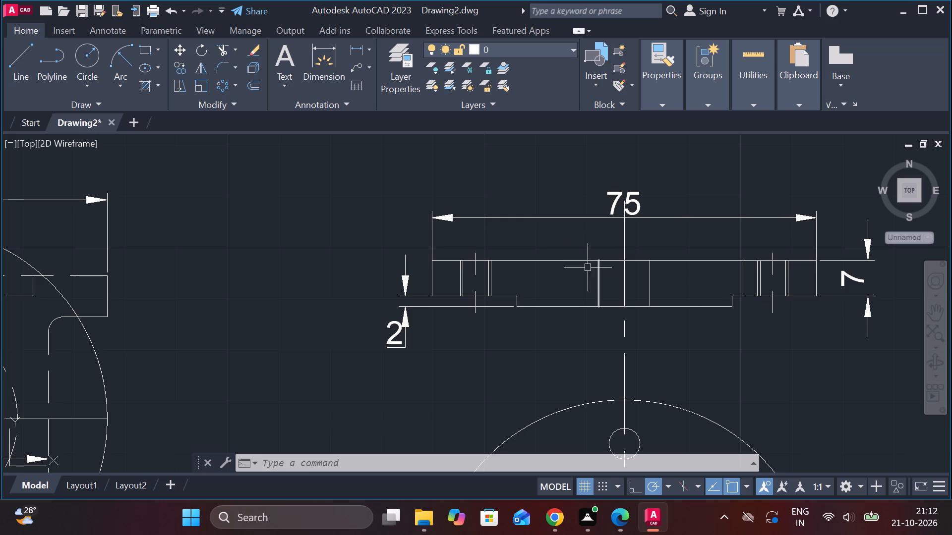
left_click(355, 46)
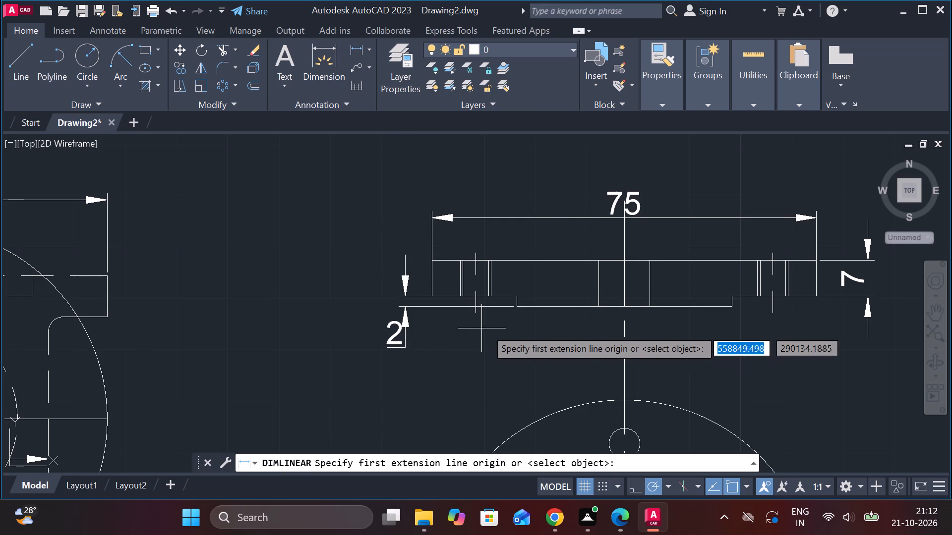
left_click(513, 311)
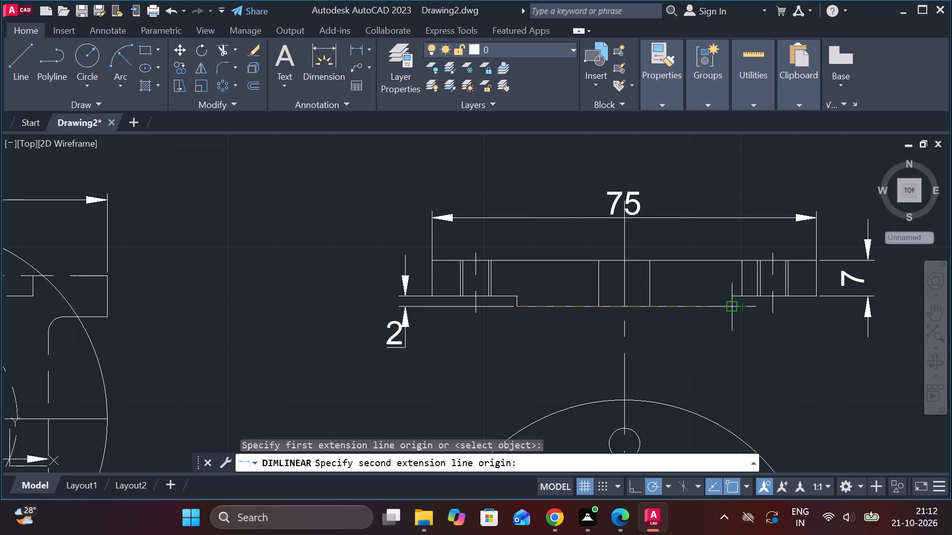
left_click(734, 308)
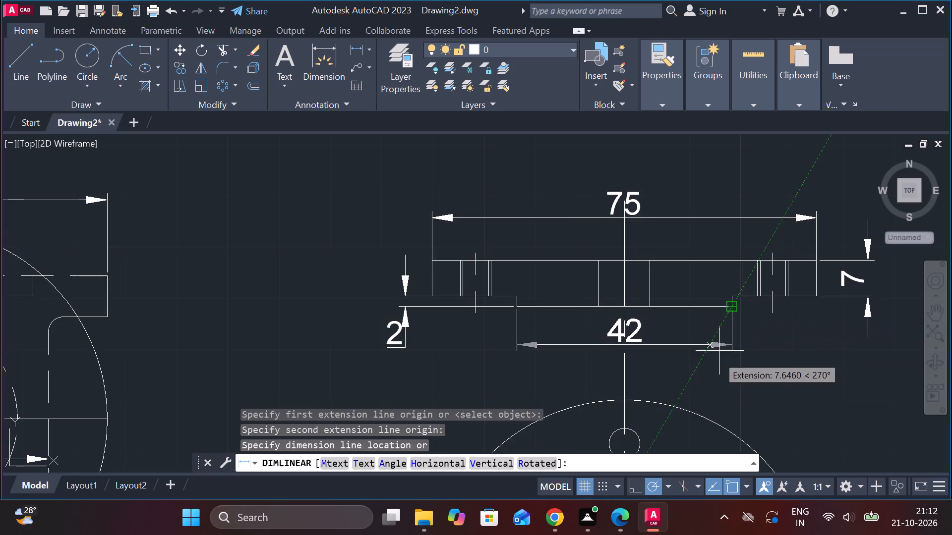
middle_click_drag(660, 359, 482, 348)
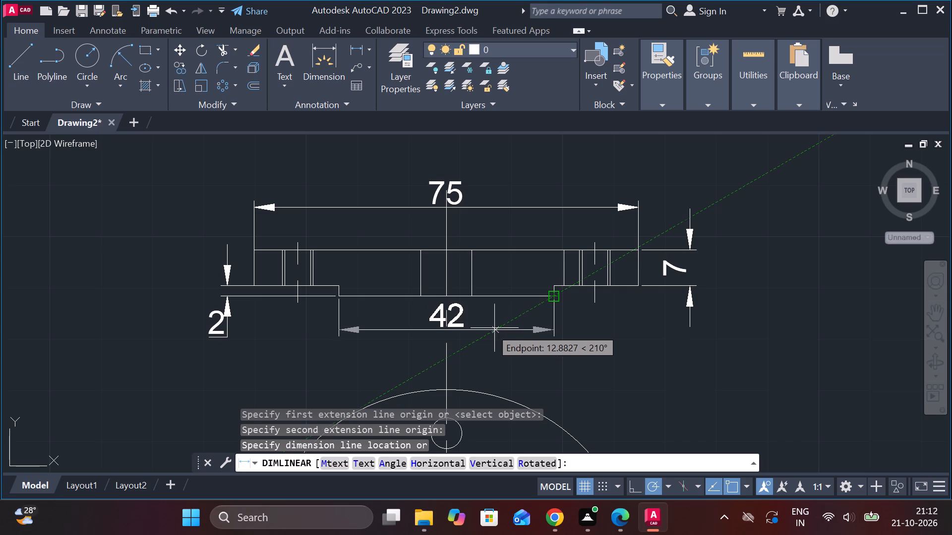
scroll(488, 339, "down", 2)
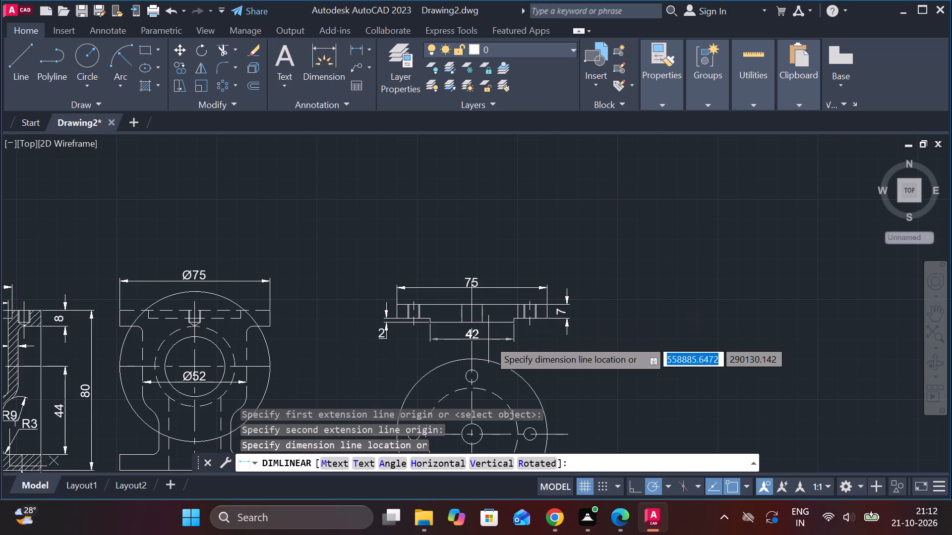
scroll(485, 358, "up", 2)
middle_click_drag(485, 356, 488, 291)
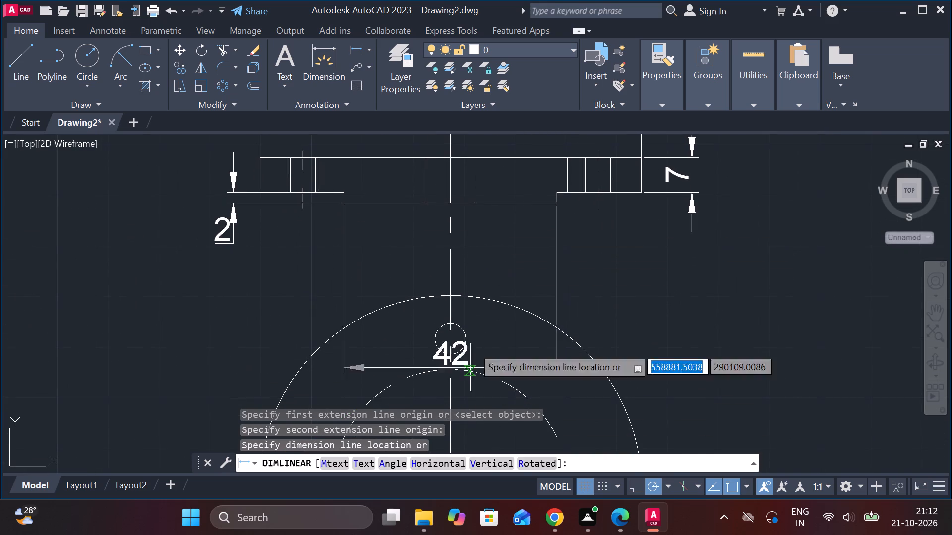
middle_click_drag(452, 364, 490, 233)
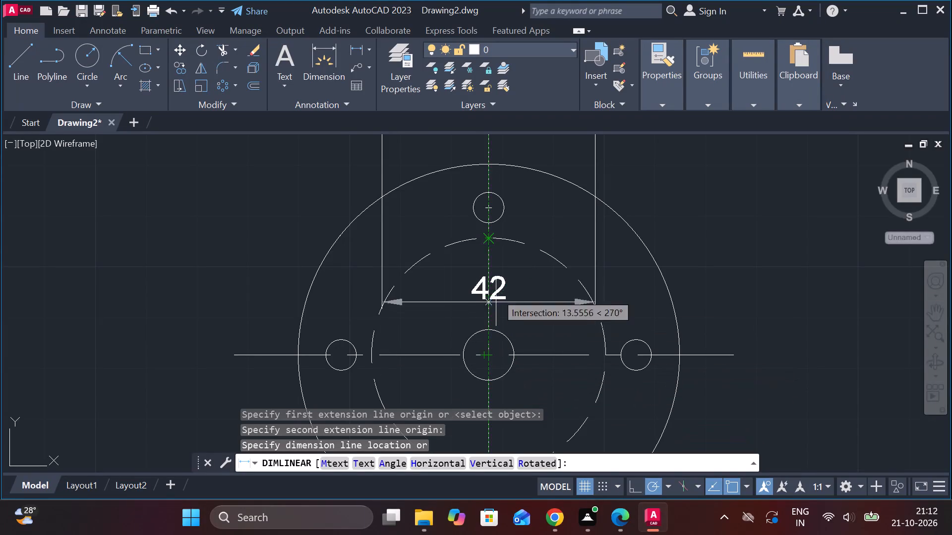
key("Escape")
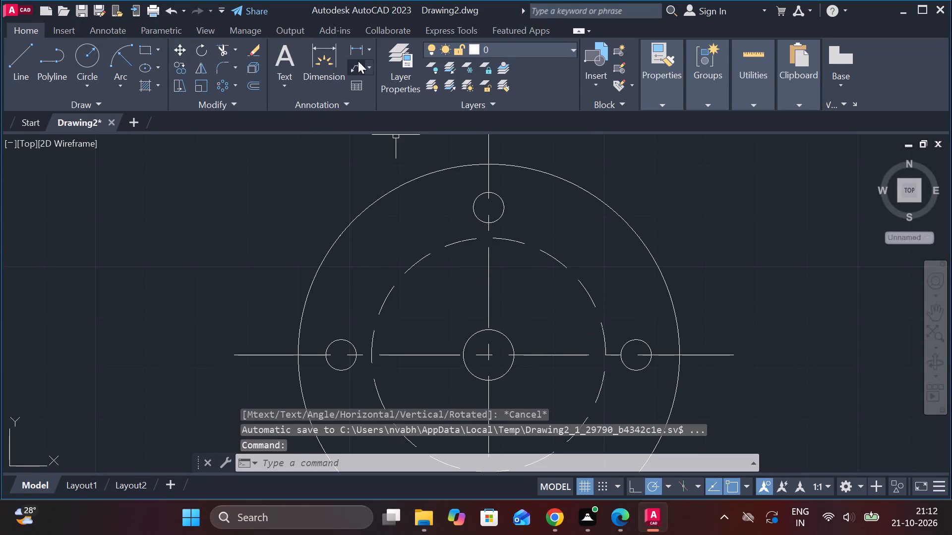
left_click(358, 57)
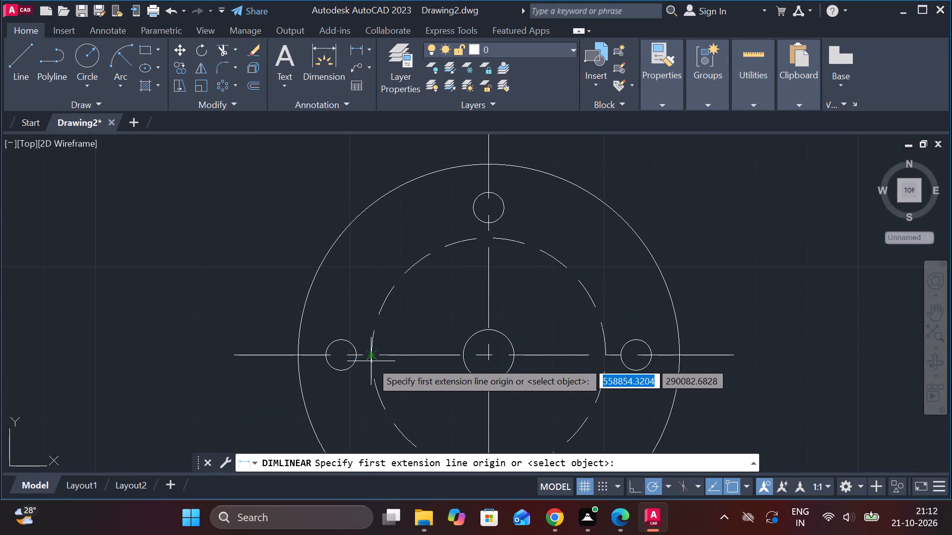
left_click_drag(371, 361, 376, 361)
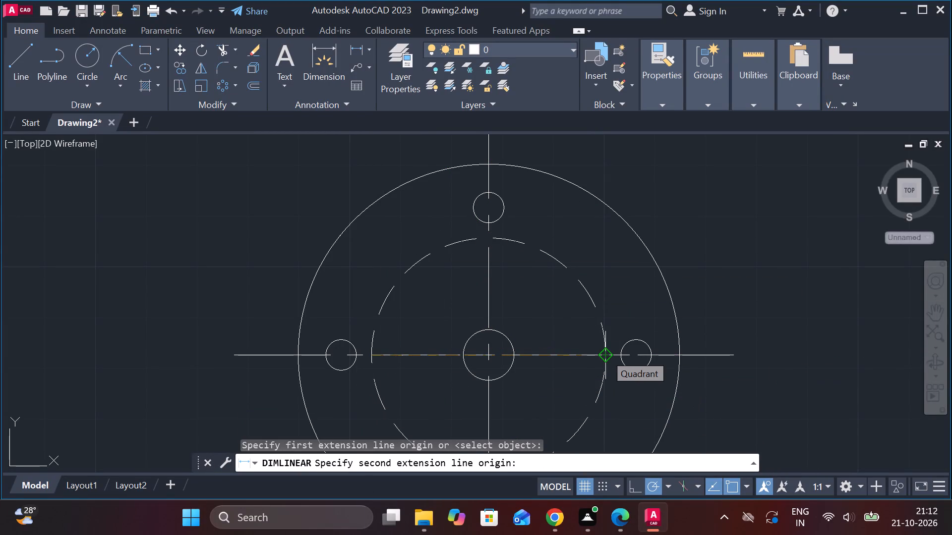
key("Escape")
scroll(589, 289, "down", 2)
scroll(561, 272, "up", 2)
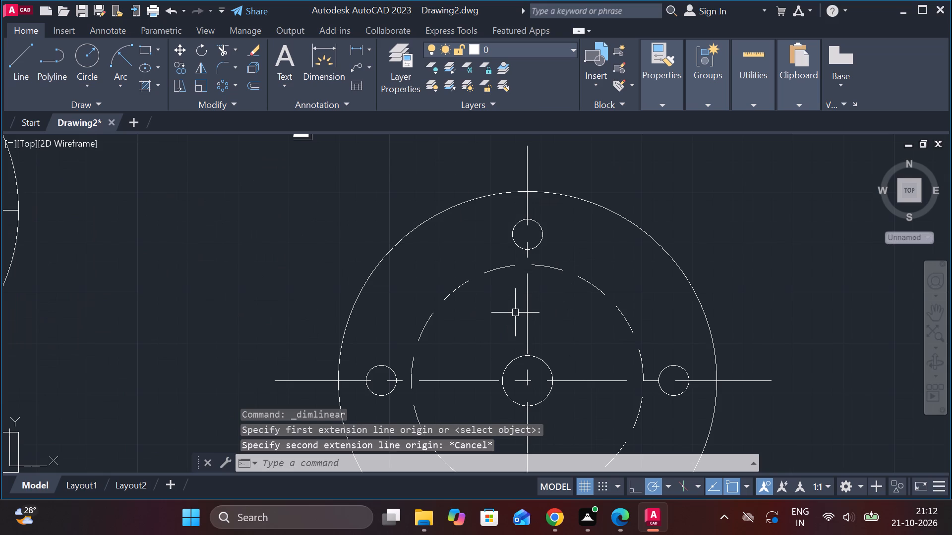
Draw a vertical projection line about 62 long from the dashed circle's left quadrant up into the cover's side view.
key("l")
key("Return")
left_click(409, 378)
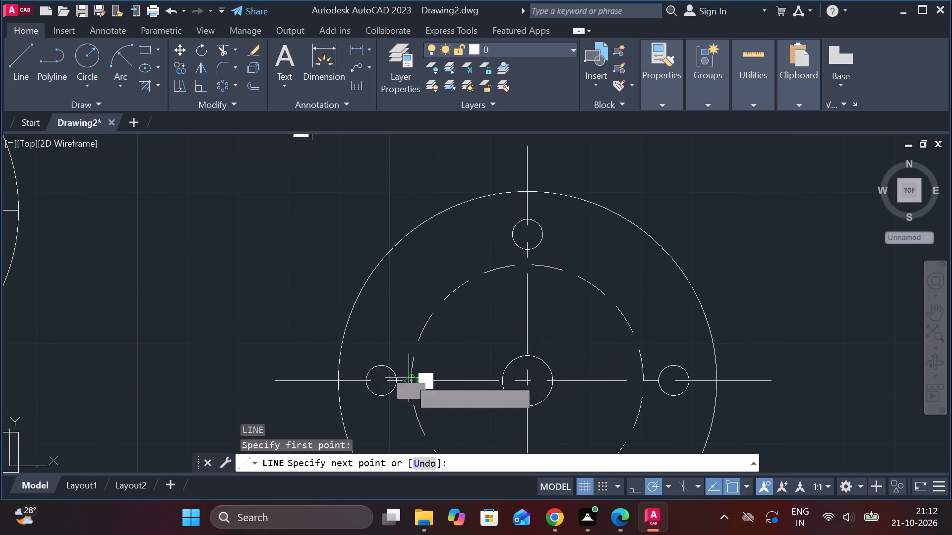
middle_click_drag(409, 386, 399, 472)
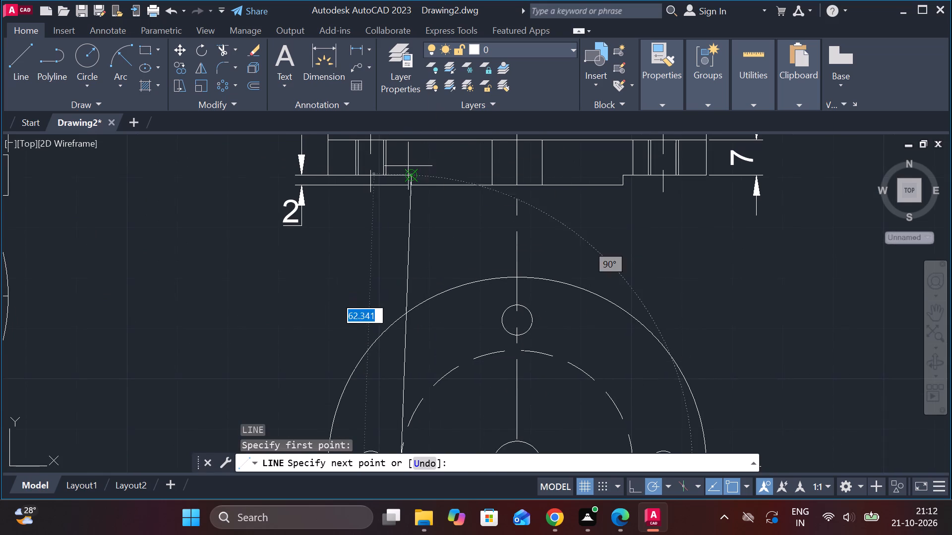
middle_click_drag(409, 193, 350, 341)
scroll(343, 300, "up", 2)
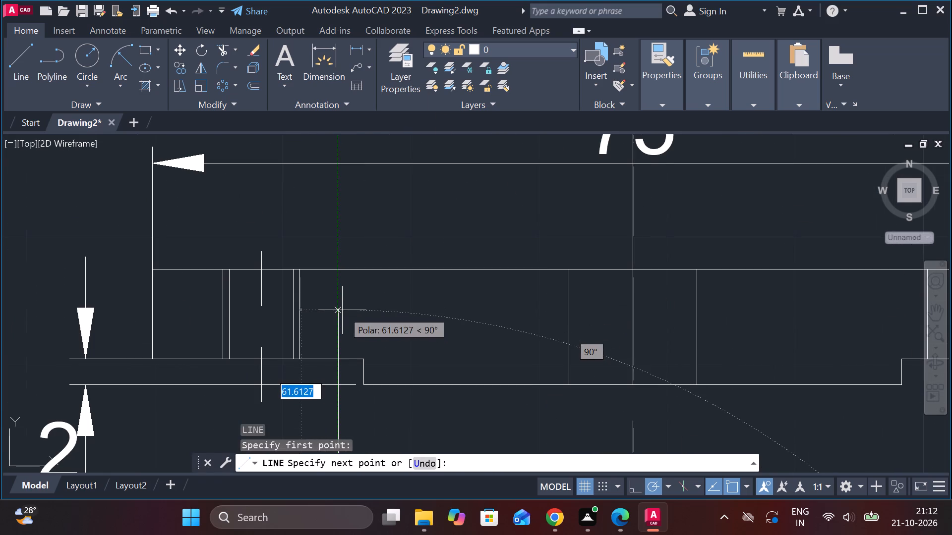
left_click(342, 310)
scroll(382, 307, "down", 2)
key("Escape")
middle_click_drag(569, 354, 529, 267)
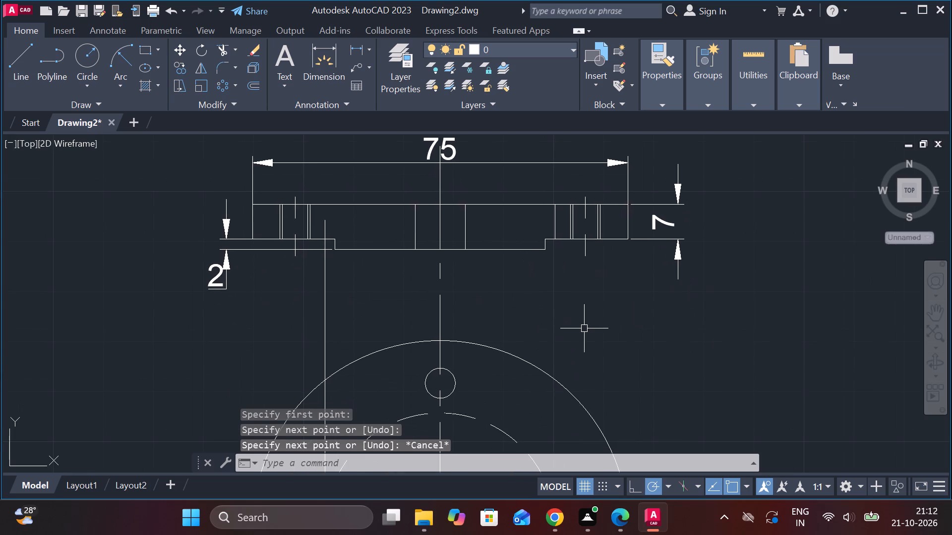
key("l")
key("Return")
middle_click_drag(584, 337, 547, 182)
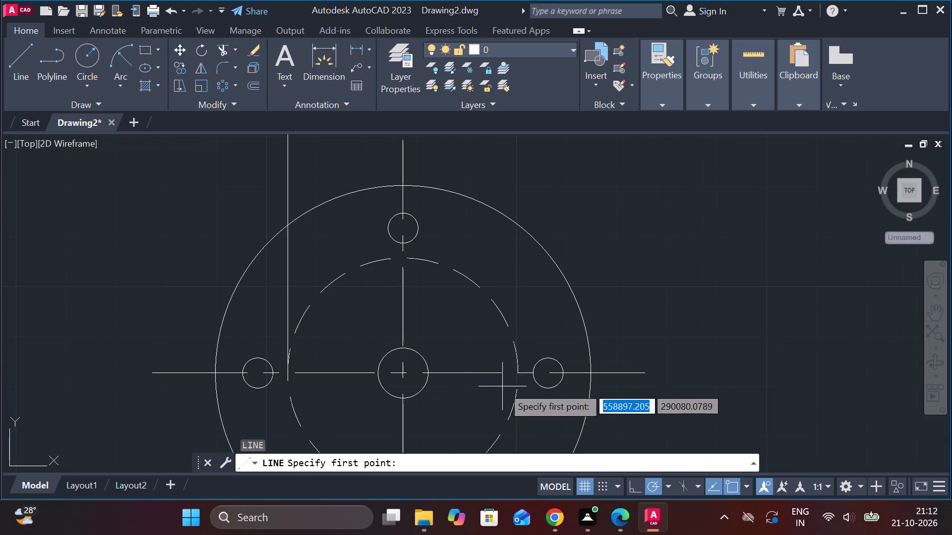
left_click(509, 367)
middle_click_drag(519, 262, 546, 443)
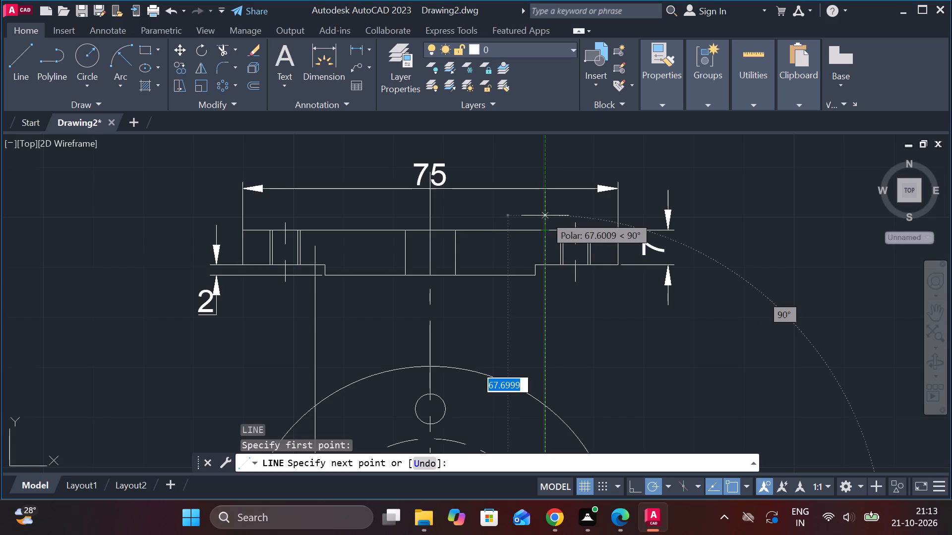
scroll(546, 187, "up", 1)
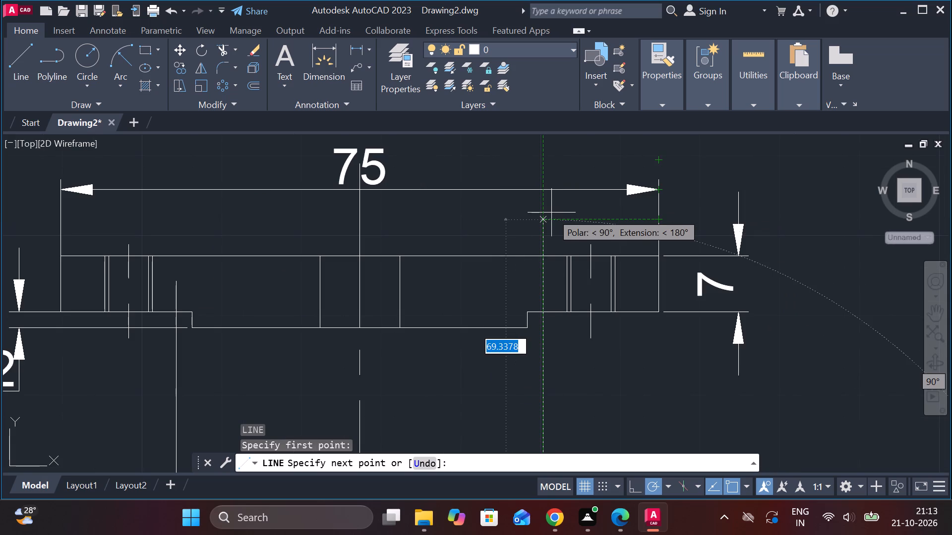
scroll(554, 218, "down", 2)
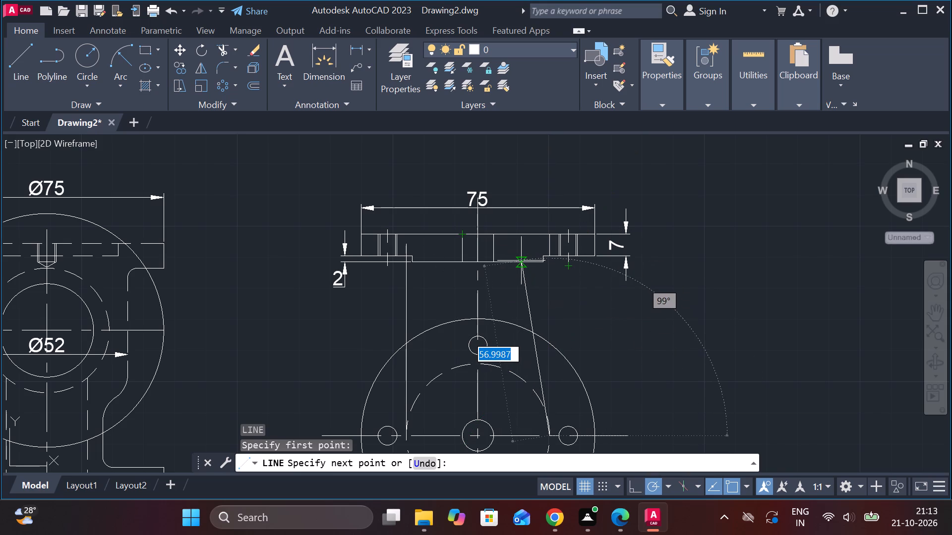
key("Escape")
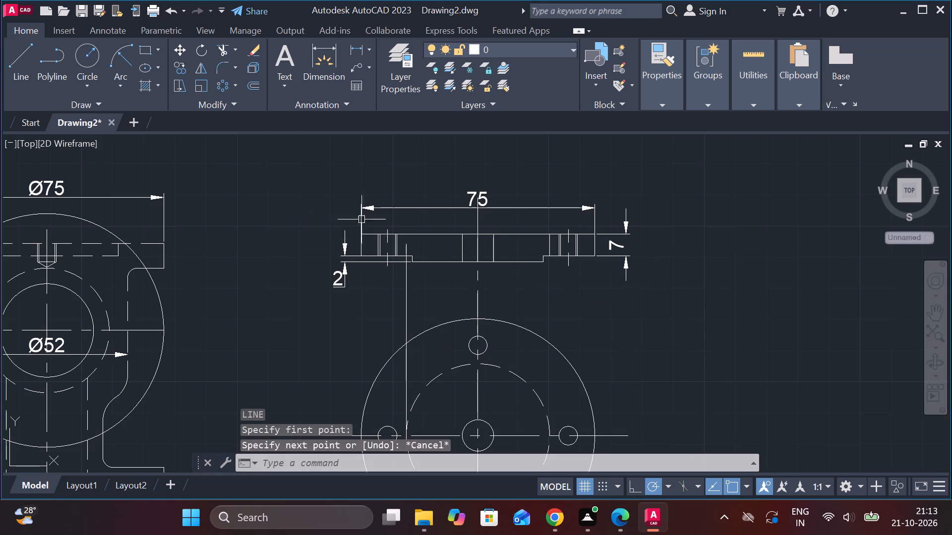
Erase the cover's whole side view with its 75, 7 and 2 dimensions, keeping the centreline and the projection line.
left_click_drag(287, 183, 308, 202)
left_click(681, 285)
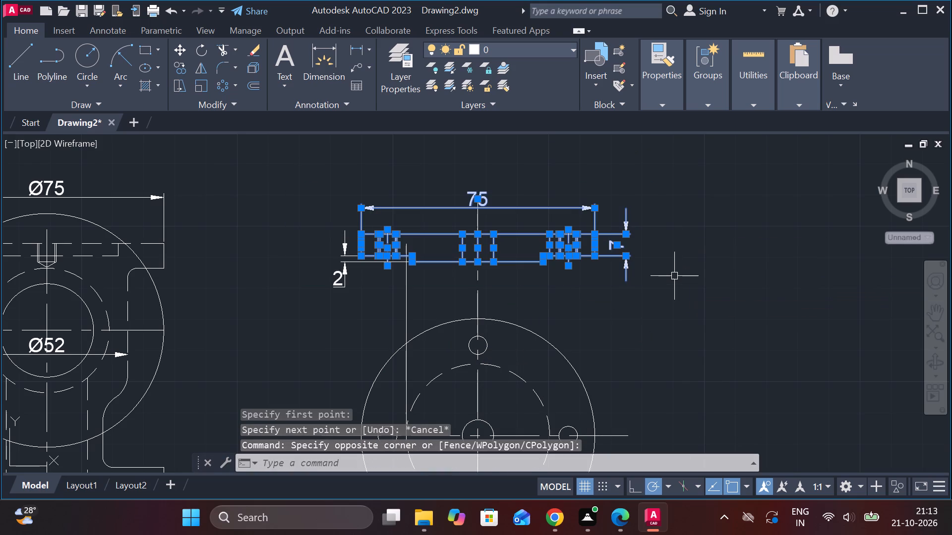
type("E")
key("space")
left_click(633, 293)
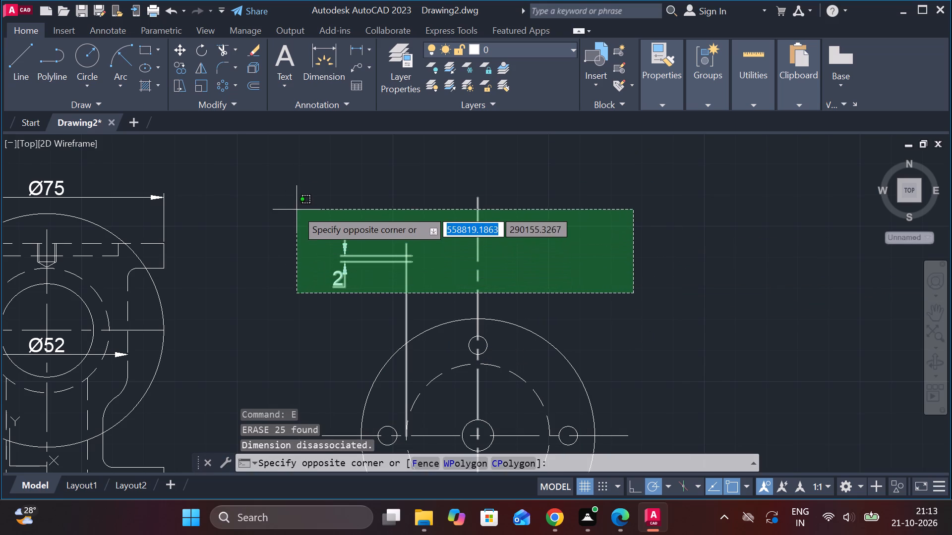
left_click(346, 188)
key("Escape")
left_click(375, 263)
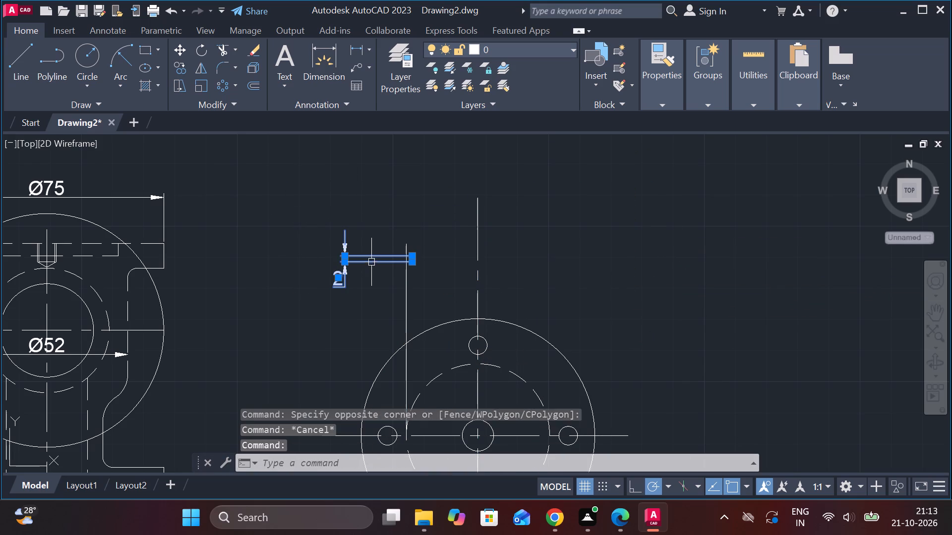
left_click(355, 255)
type("E")
key("space")
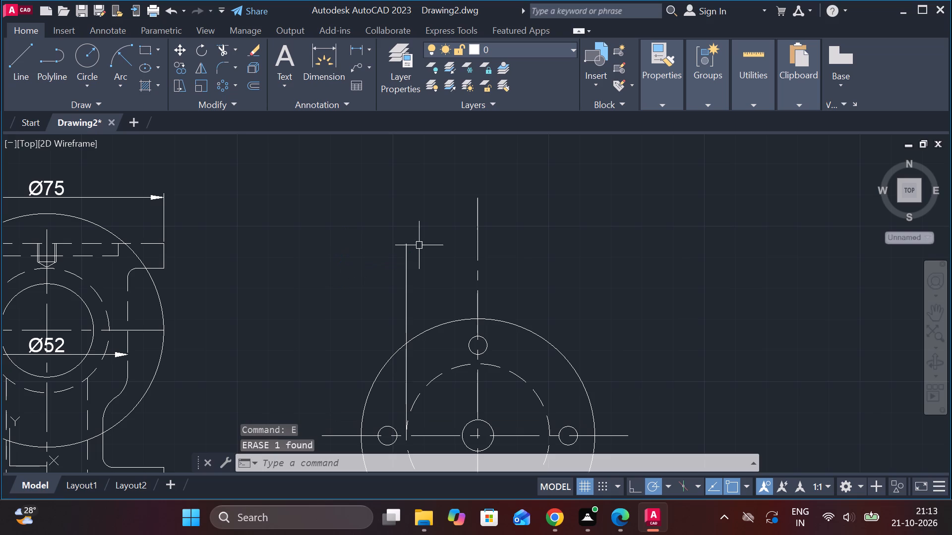
Draw a closed 75 by 7 rectangular flange outline above the circular view, its top edge centred on the vertical centreline's upper end.
key("l")
key("Return")
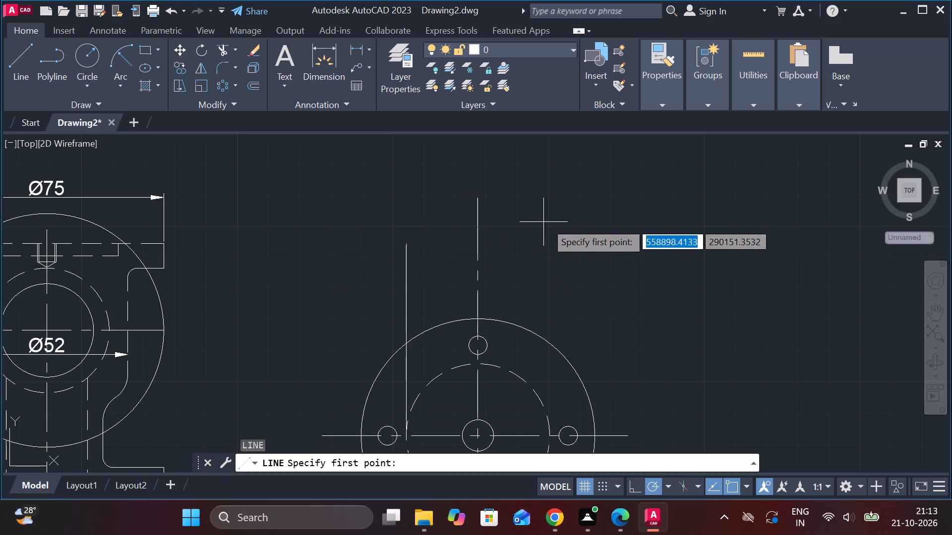
left_click(480, 195)
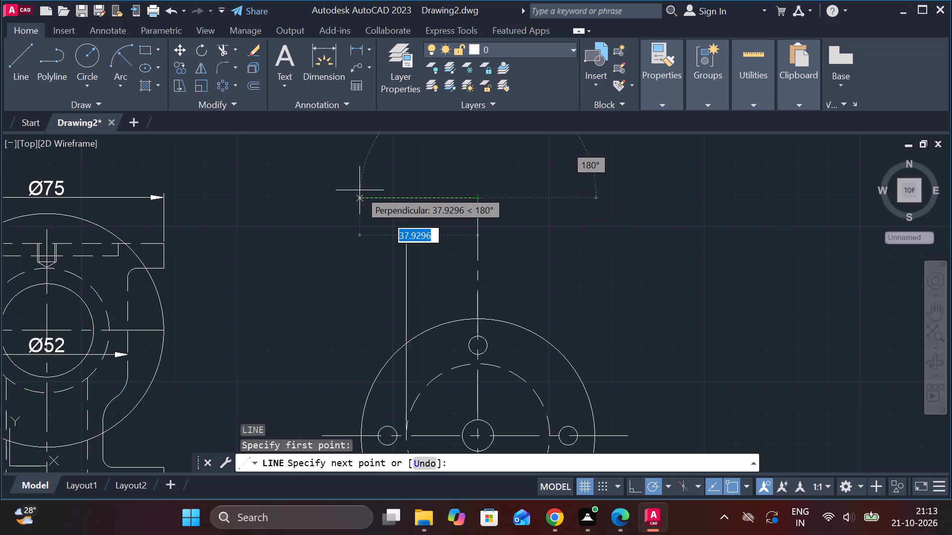
type("37.5")
key("Return")
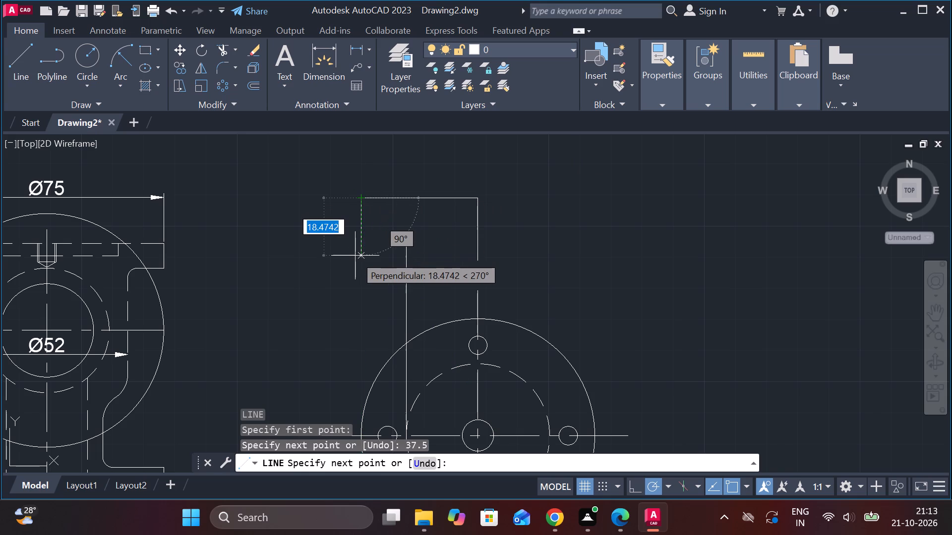
key("7")
key("Return")
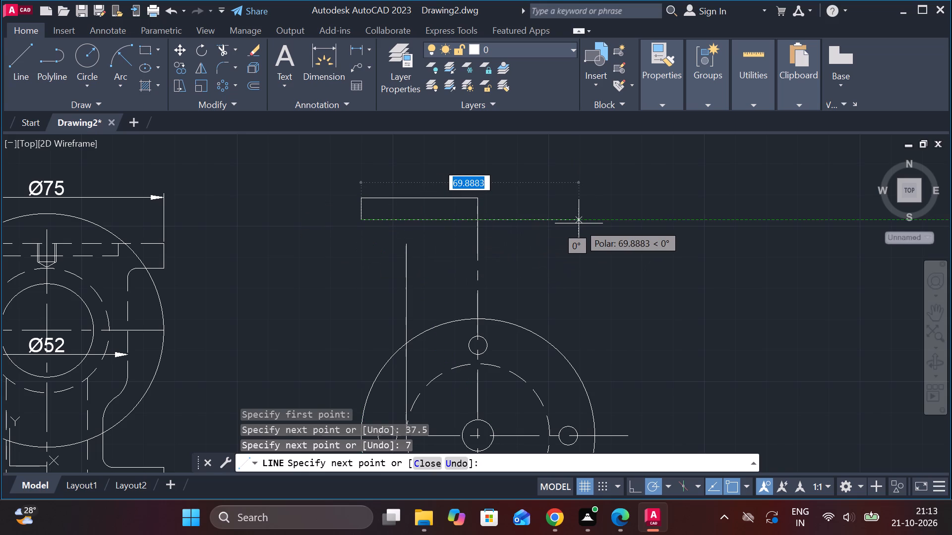
type("75")
key("Return")
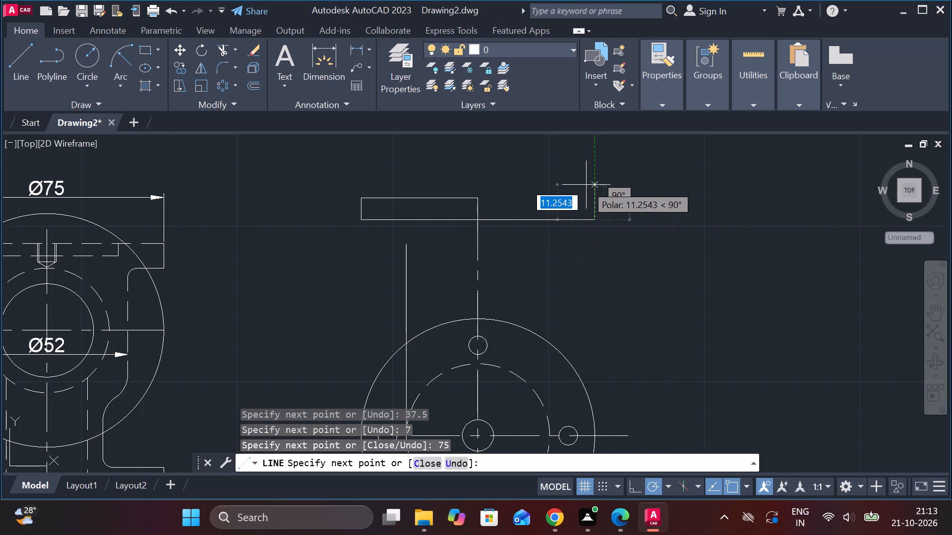
key("7")
key("Return")
left_click(475, 198)
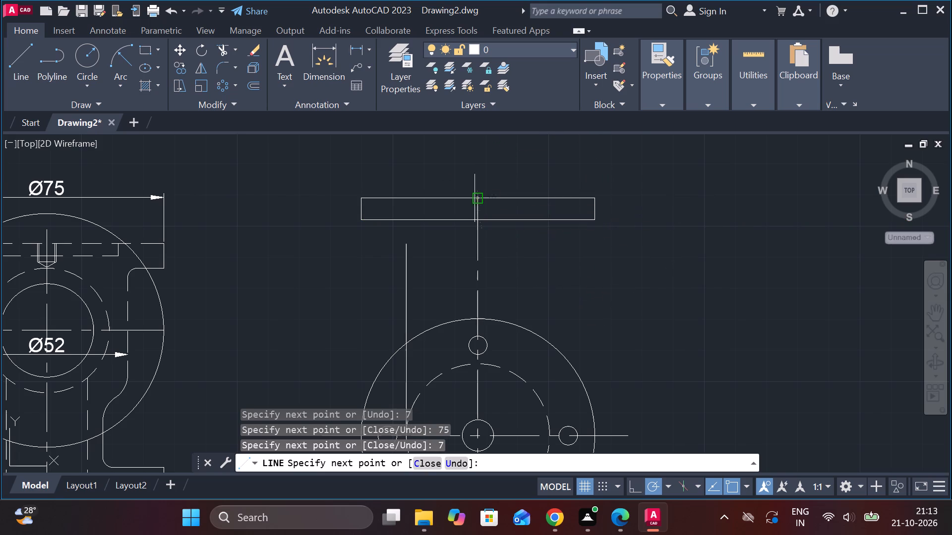
key("Escape")
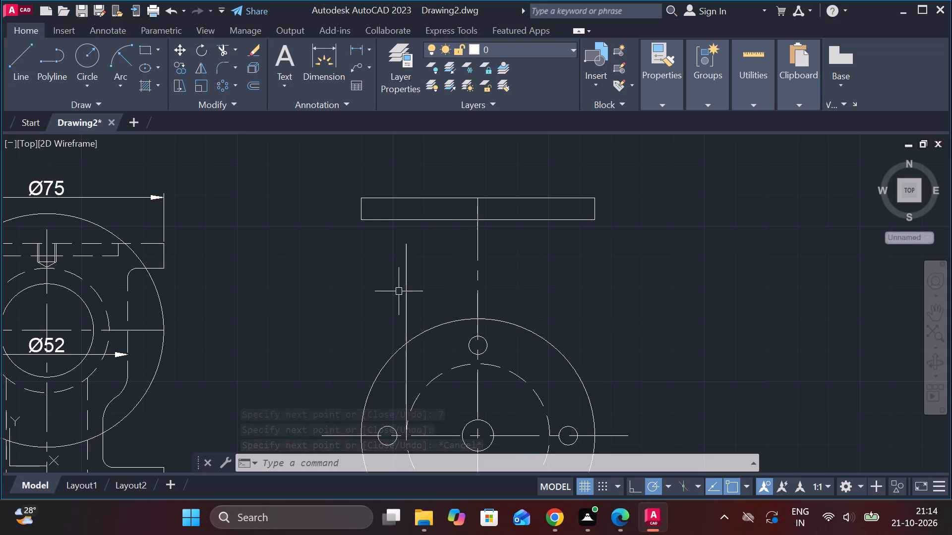
Stretch the left projection line's upper end vertically past the new flange outline's top edge.
left_click(408, 263)
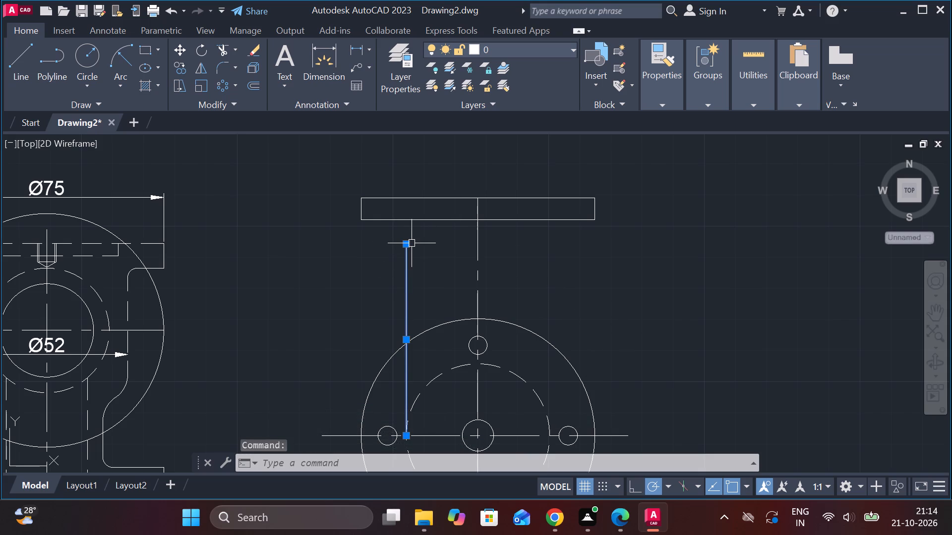
left_click(408, 243)
left_click(405, 172)
key("Escape")
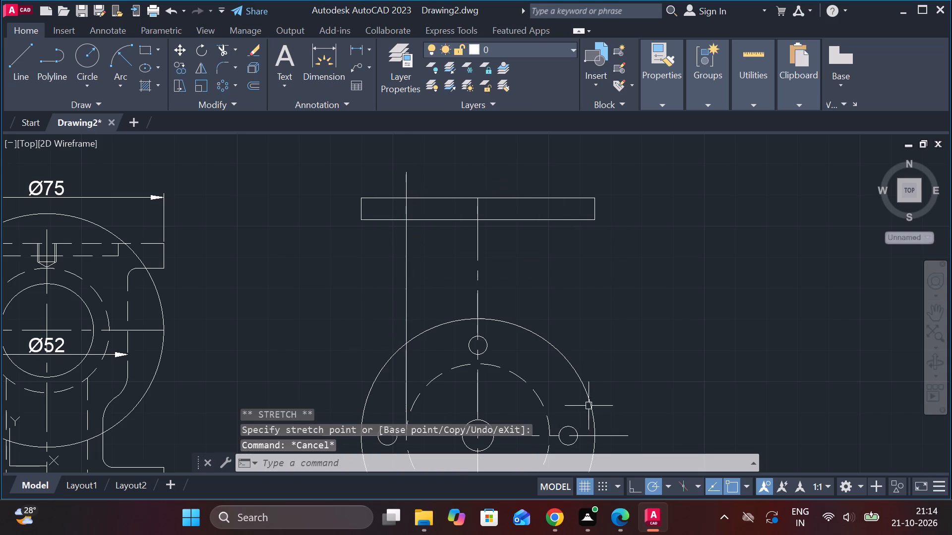
Draw a vertical projection line from the dashed circle's right quadrant up past the flange outline's top edge.
key("l")
key("Return")
left_click(548, 438)
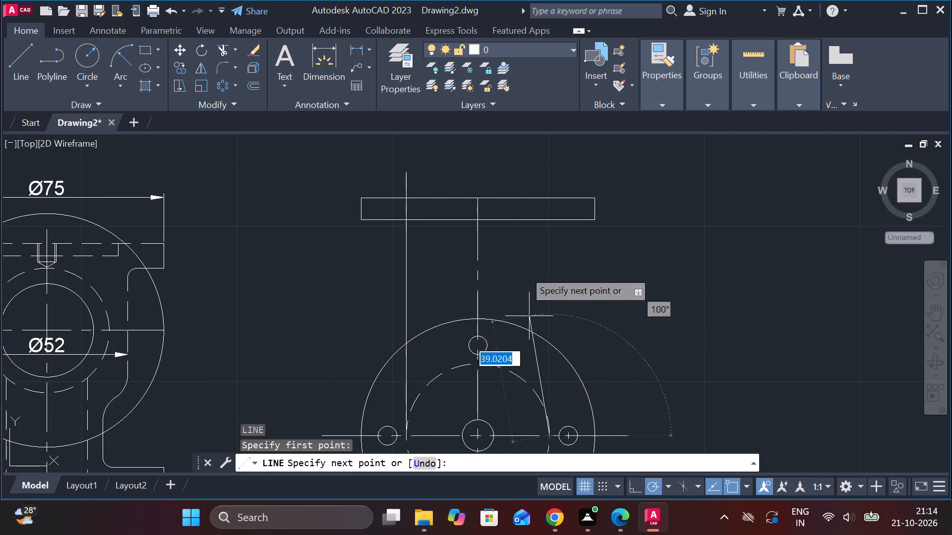
left_click(538, 164)
key("Escape")
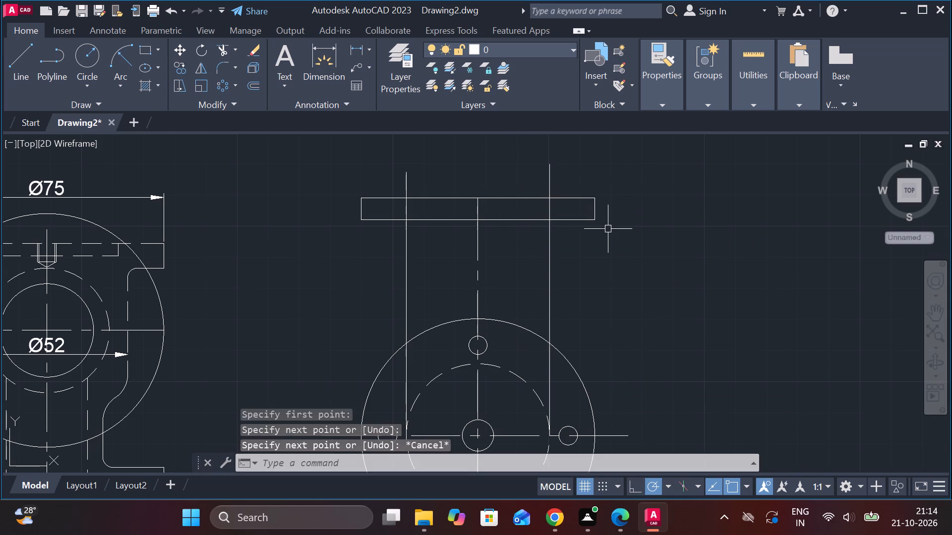
Offset the flange outline's bottom edge 2 downward.
scroll(365, 187, "up", 2)
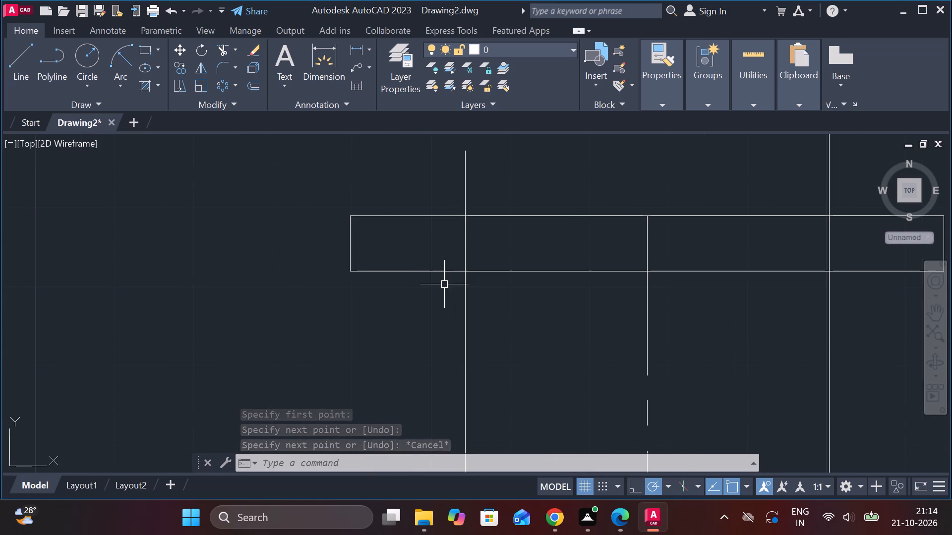
left_click(406, 274)
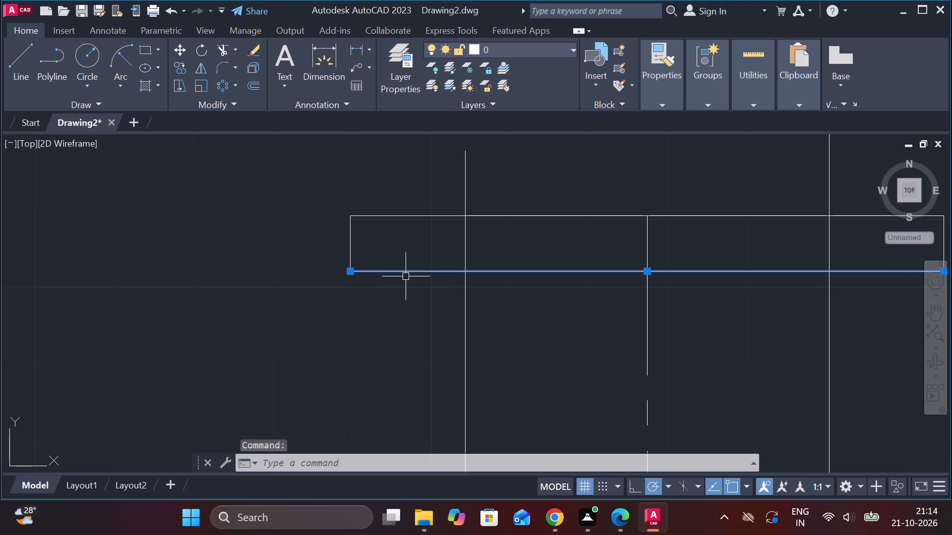
key("o")
key("Return")
key("Return")
key("2")
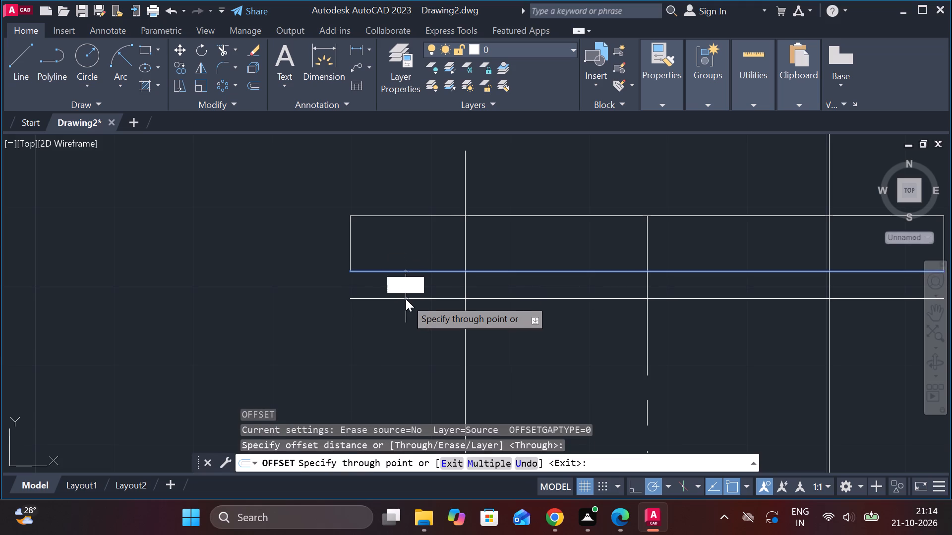
key("Return")
middle_click_drag(405, 297, 401, 297)
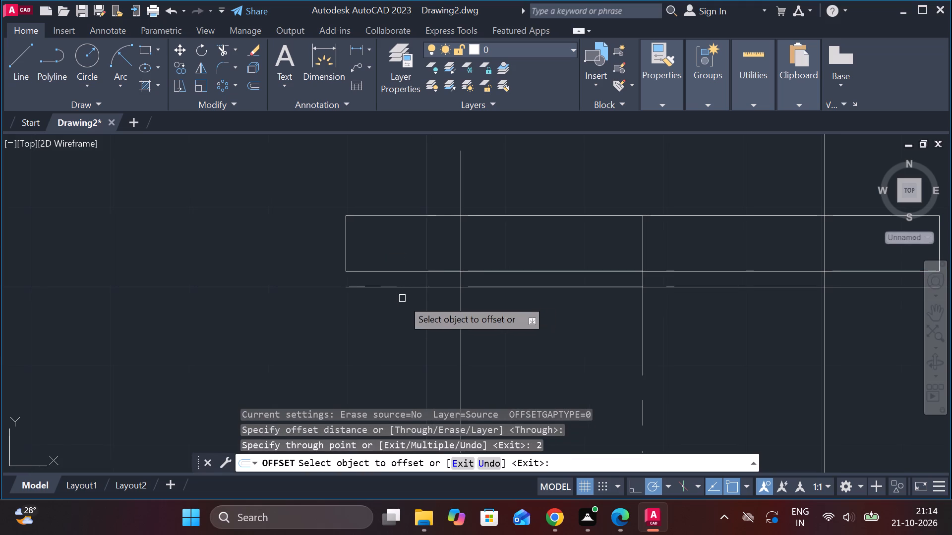
key("Escape")
Trim the two projection lines, the offset line and the flange's bottom edge into a stepped outline with a spigot as wide as the dashed circle.
type("TR")
key("space")
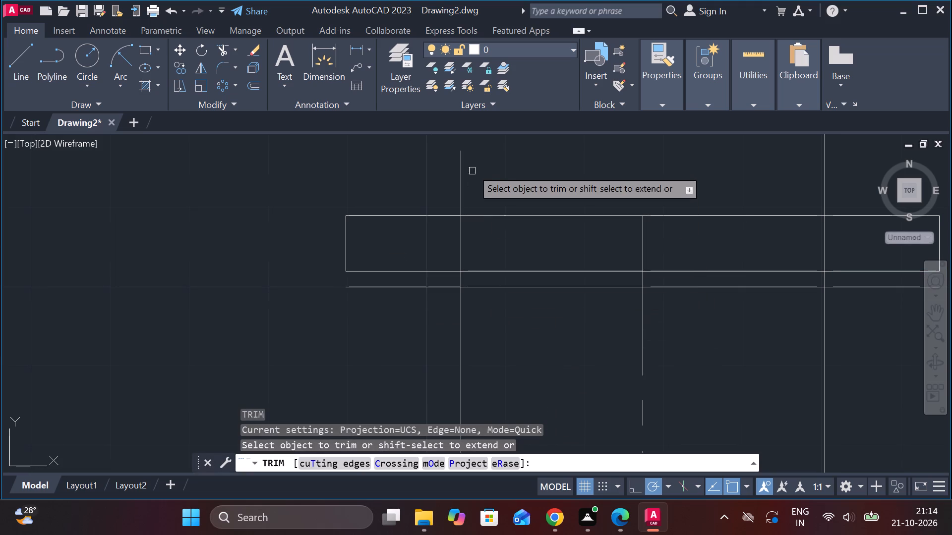
left_click(457, 169)
left_click(476, 166)
left_click(830, 181)
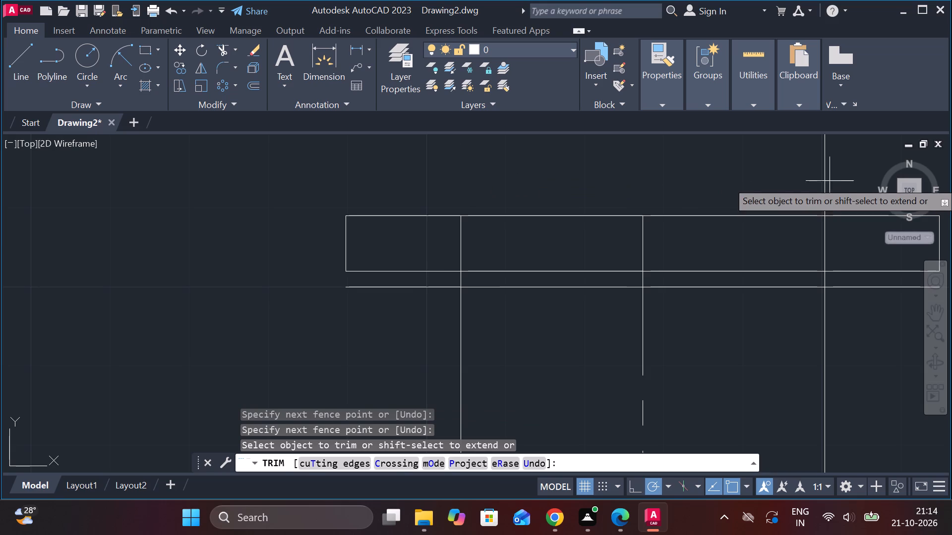
left_click(816, 172)
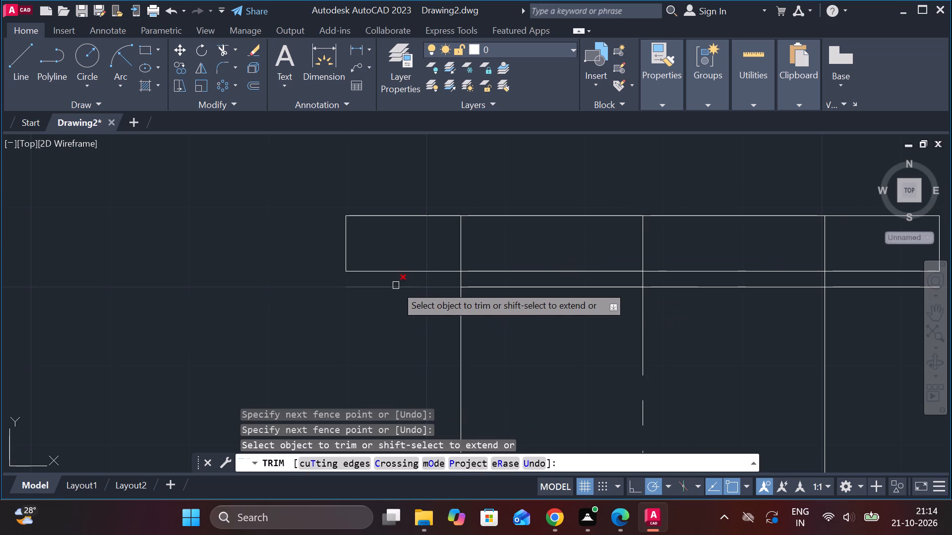
left_click(396, 285)
left_click(458, 239)
left_click(474, 271)
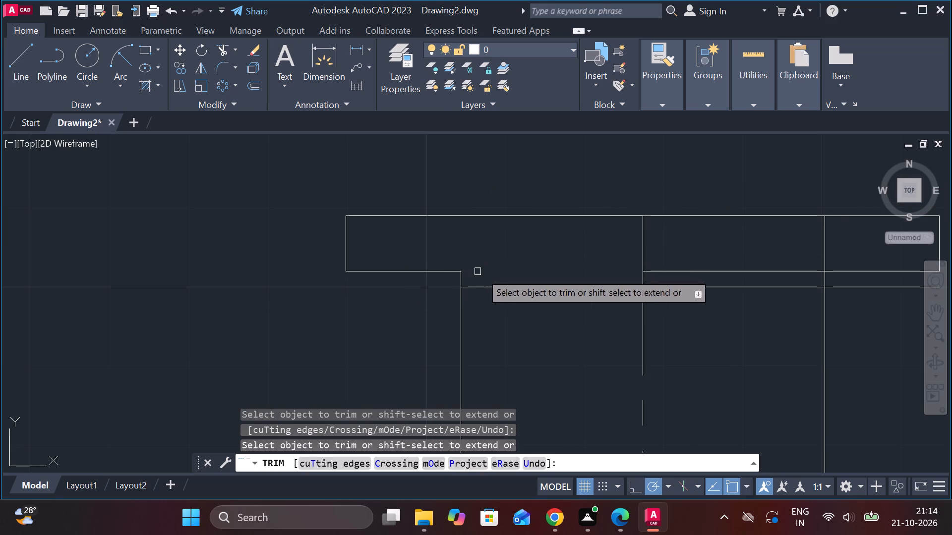
middle_click_drag(534, 283, 435, 283)
left_click(724, 256)
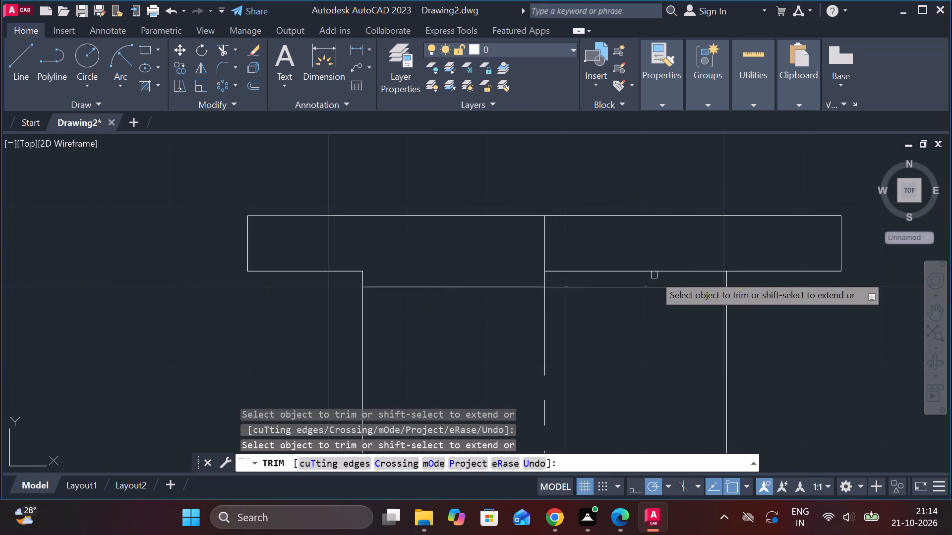
left_click(653, 272)
left_click(764, 290)
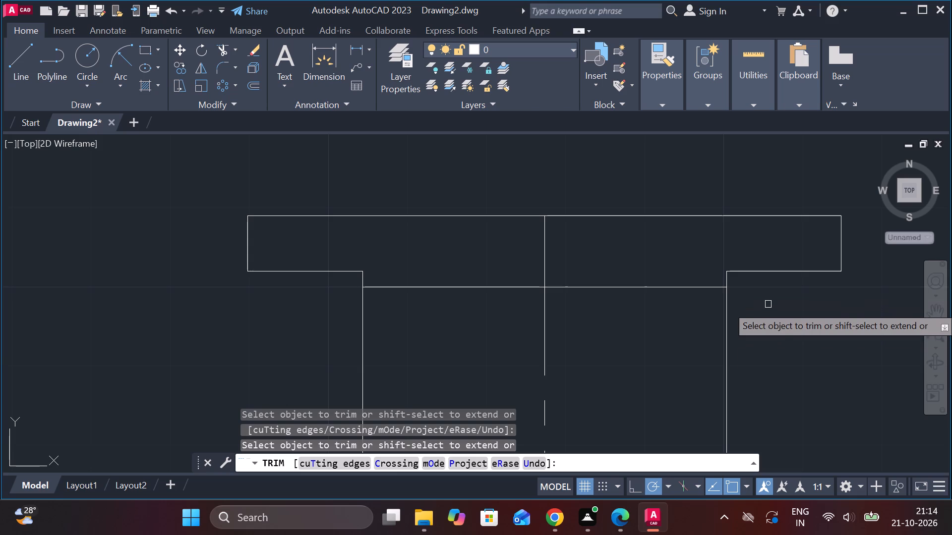
scroll(764, 328, "down", 2)
key("Escape")
Draw a vertical projection line from the left bolt hole's right quadrant up past the flange's top edge.
middle_click_drag(658, 358, 638, 211)
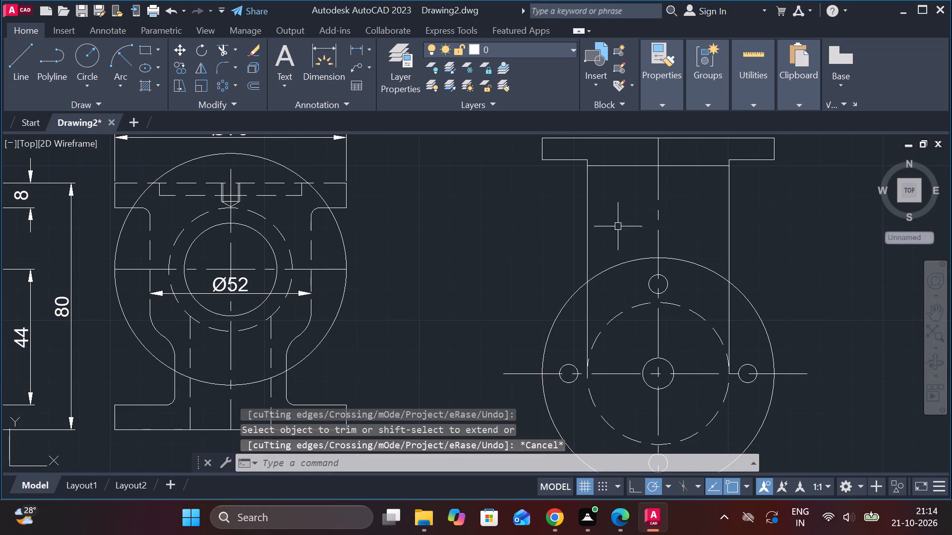
key("l")
key("Return")
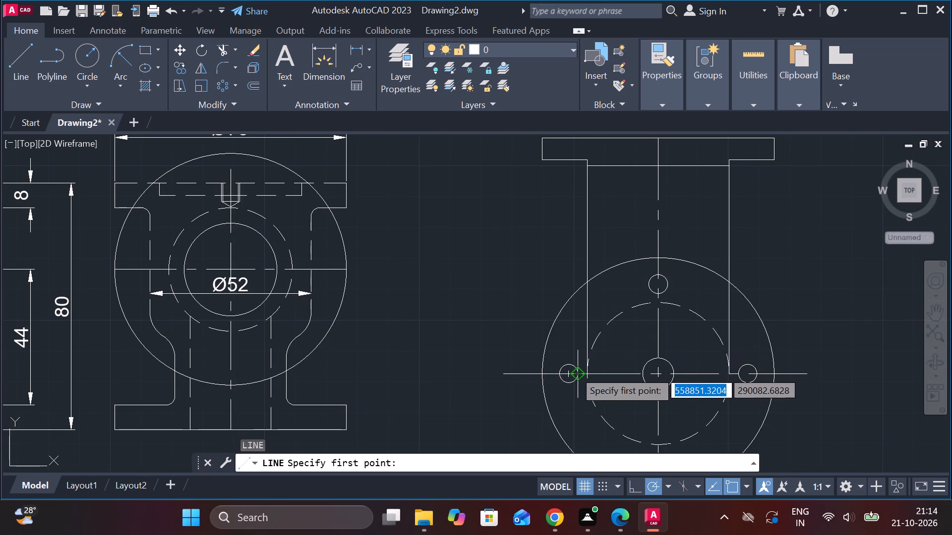
scroll(578, 367, "up", 2)
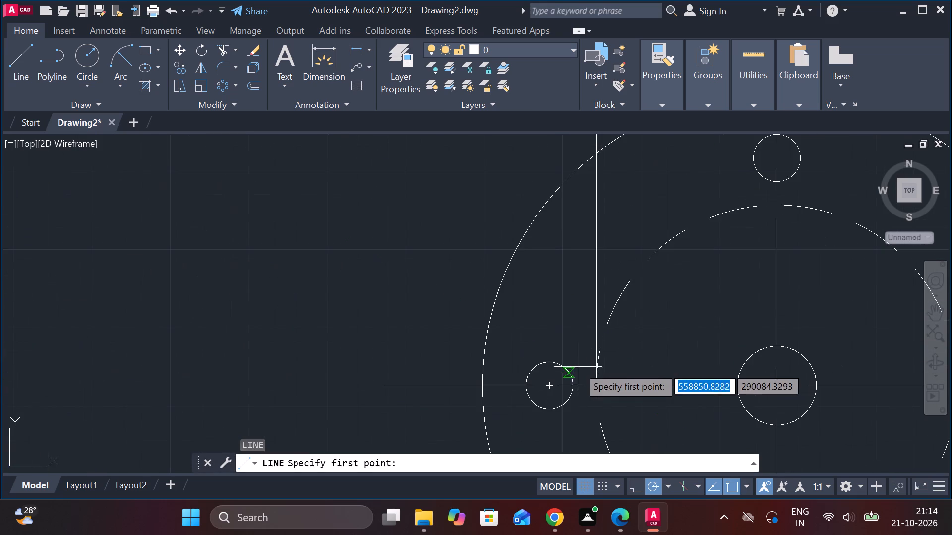
left_click(576, 381)
middle_click_drag(577, 262, 583, 381)
scroll(584, 308, "down", 1)
middle_click_drag(588, 336, 589, 354)
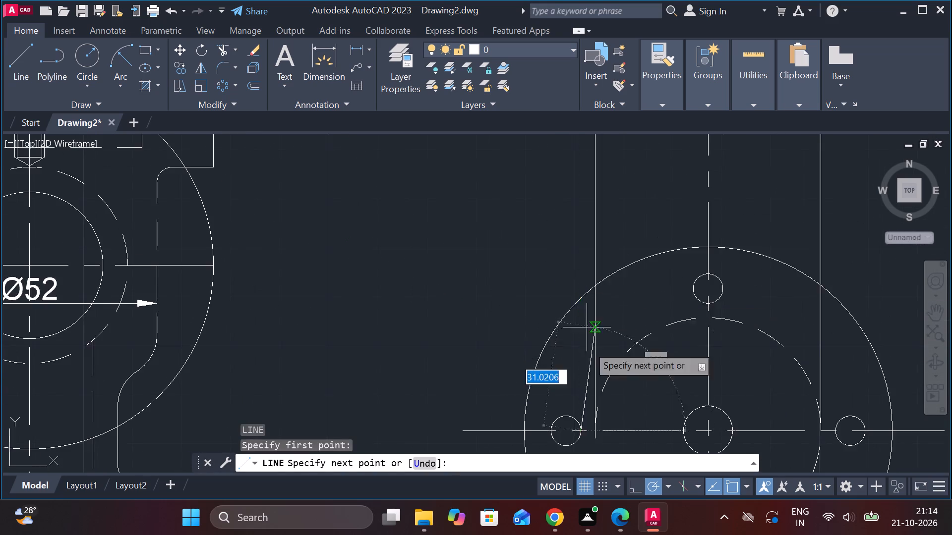
middle_click_drag(589, 354, 585, 420)
middle_click_drag(582, 203, 585, 239)
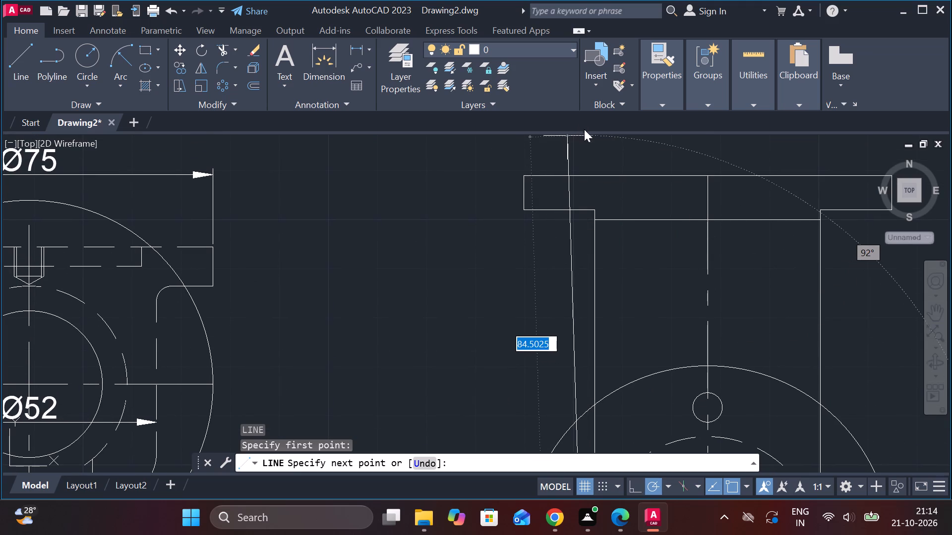
left_click(588, 152)
key("Escape")
Draw a vertical projection line from the left bolt hole's left quadrant up past the flange's top edge.
scroll(627, 164, "down", 2)
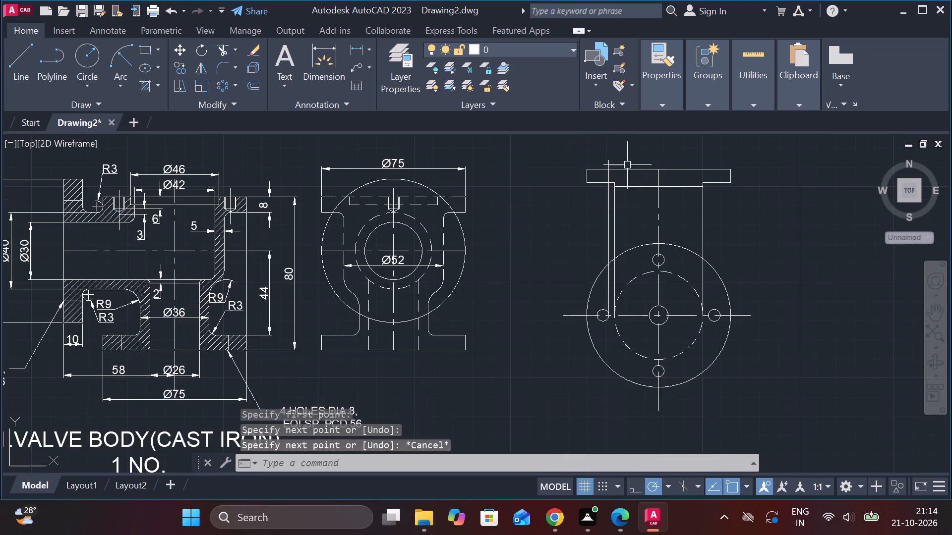
key("space")
scroll(607, 320, "up", 2)
left_click(581, 307)
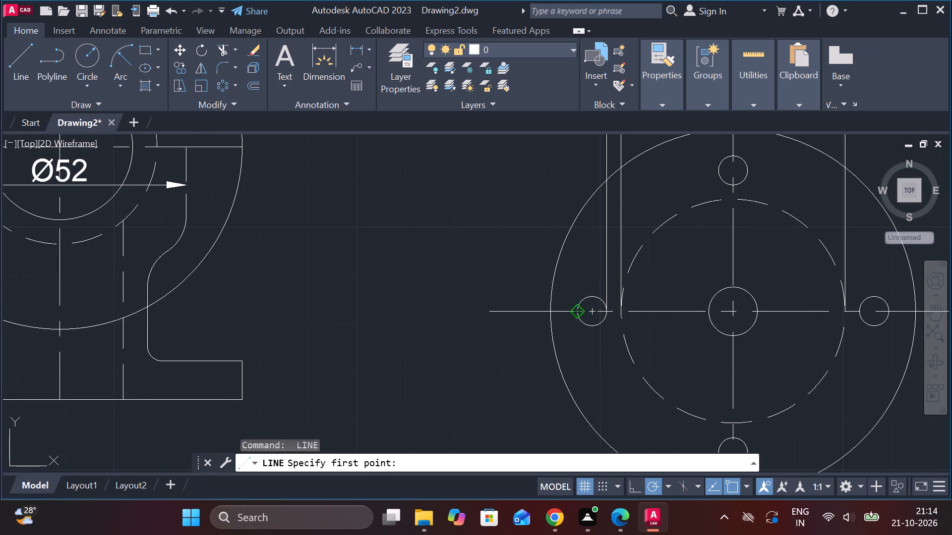
middle_click_drag(585, 185, 558, 414)
scroll(552, 307, "down", 1)
left_click(550, 199)
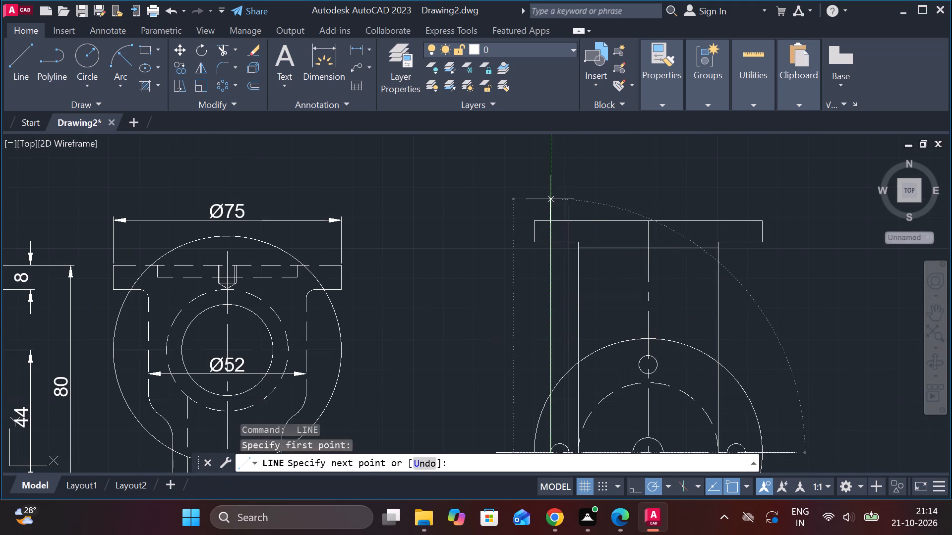
key("Escape")
Draw vertical projection lines from the right bolt hole's right and left quadrants up past the flange's top edge.
middle_click_drag(700, 236, 626, 209)
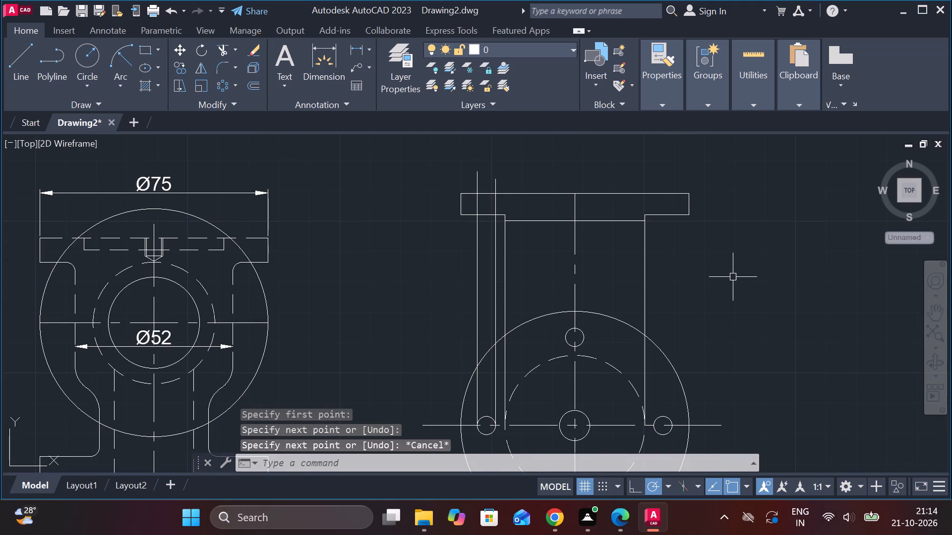
key("l")
key("Return")
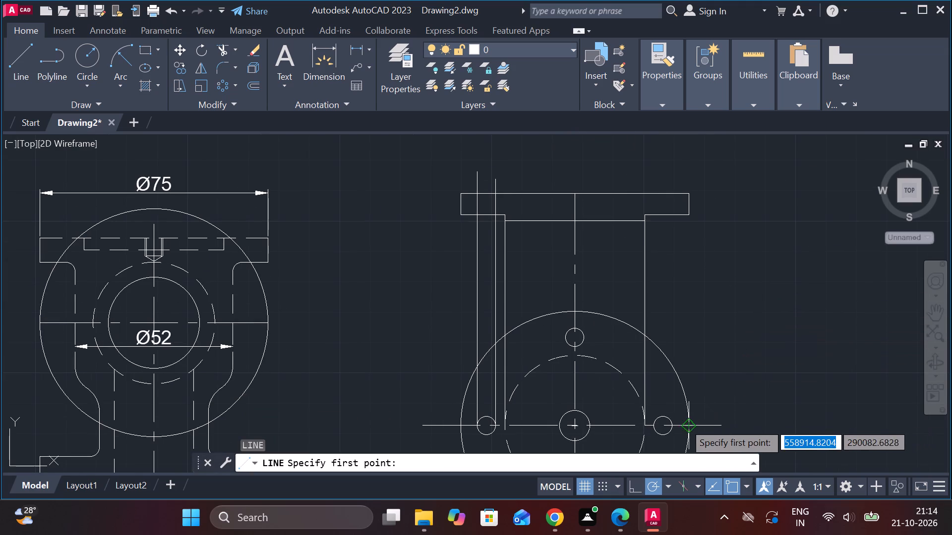
left_click(670, 424)
left_click(667, 160)
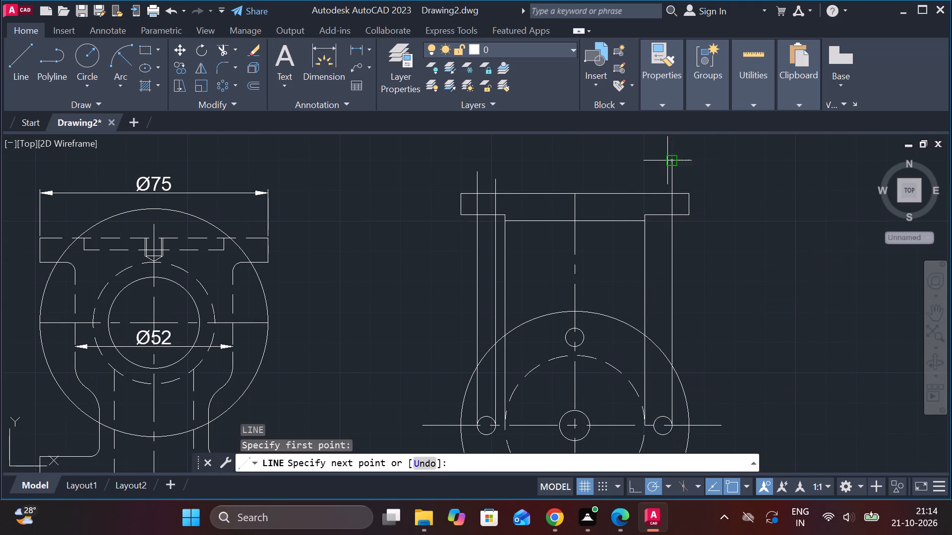
key("Escape")
key("space")
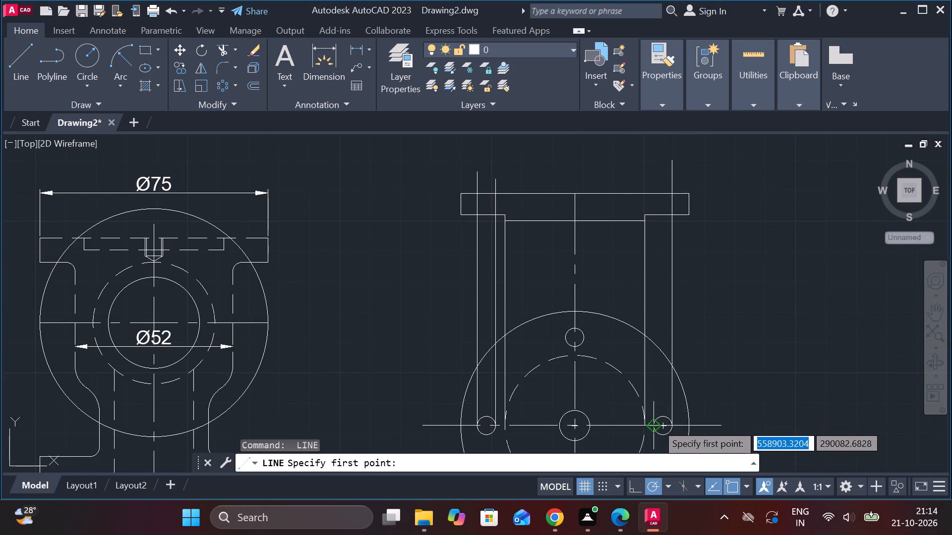
left_click(656, 424)
left_click(646, 141)
key("Escape")
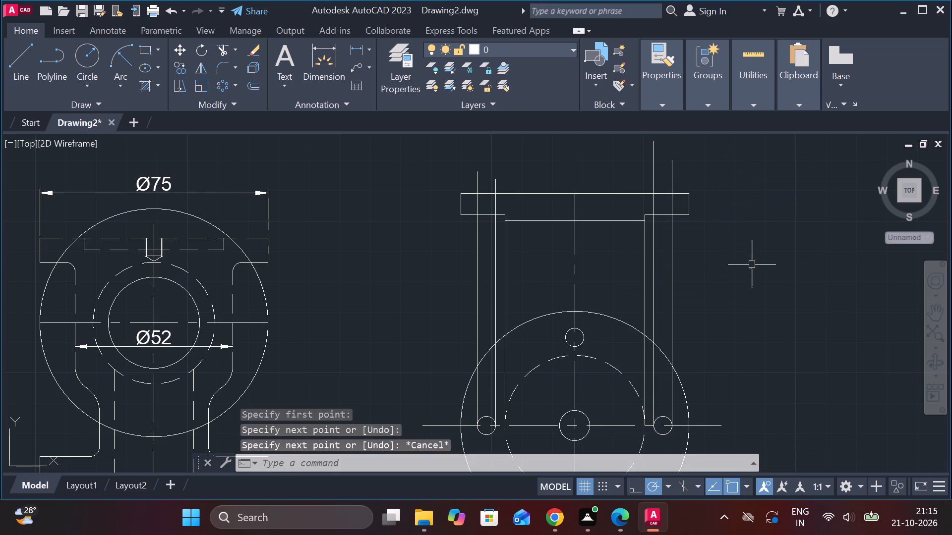
Remove the four bolt-hole projection lines below the flange by trimming them to the outer circle and erasing the pieces inside it.
type("TR")
key("space")
left_click(672, 294)
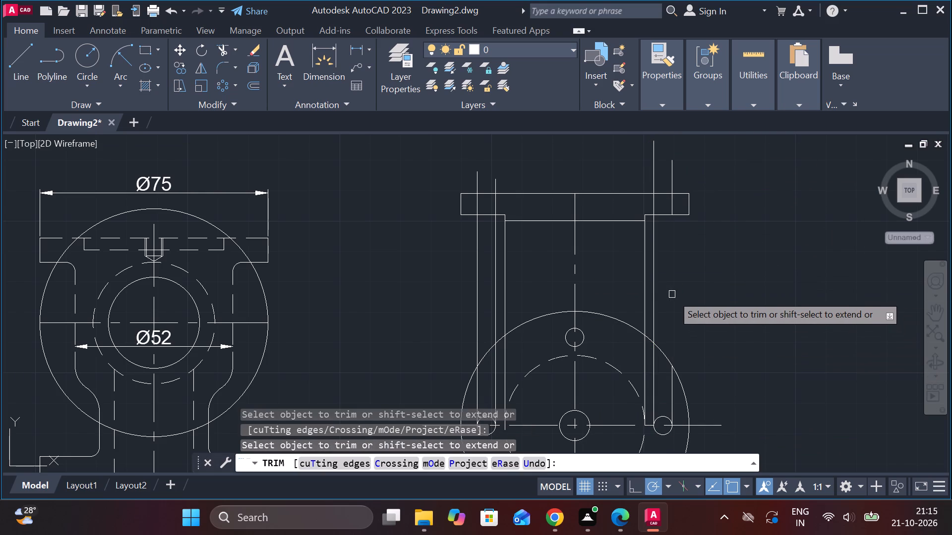
left_click(652, 284)
left_click(498, 291)
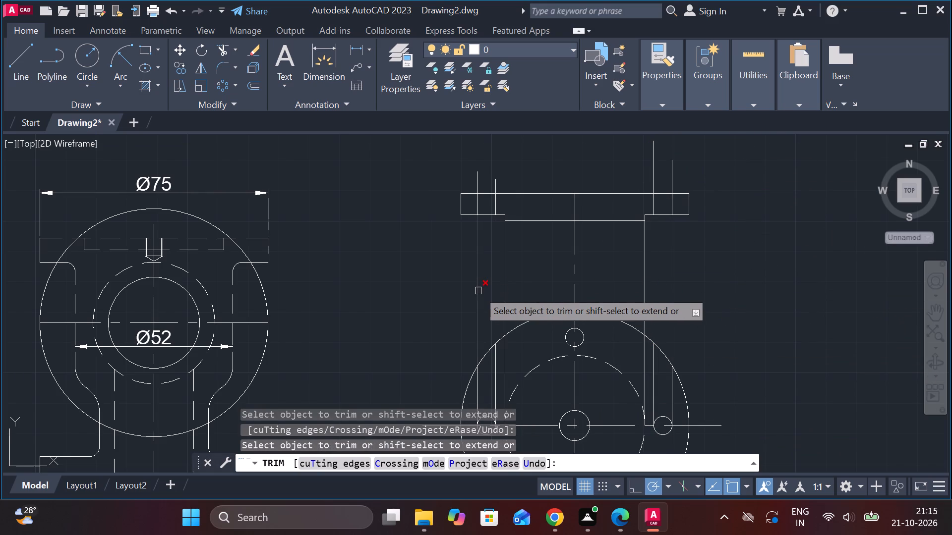
left_click(478, 291)
key("Escape")
middle_click_drag(463, 294, 475, 224)
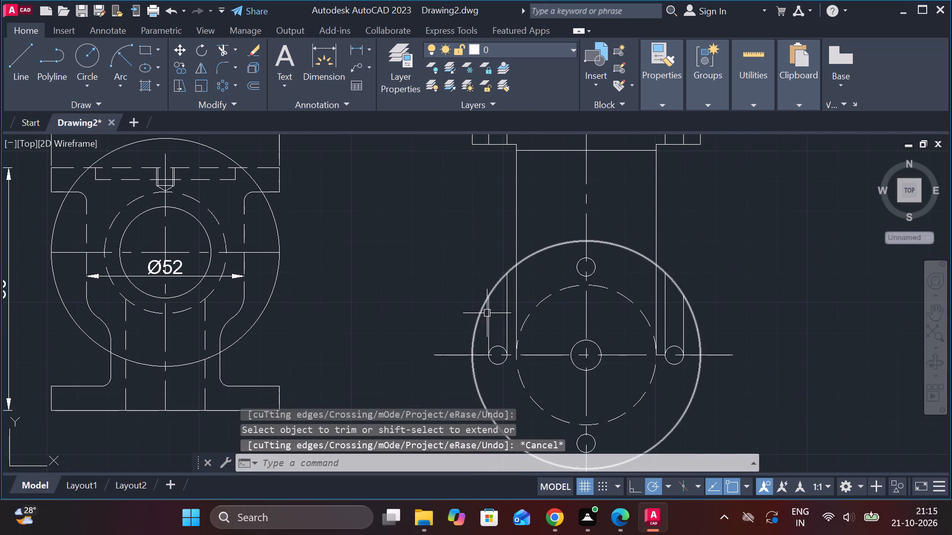
left_click(488, 312)
left_click(509, 294)
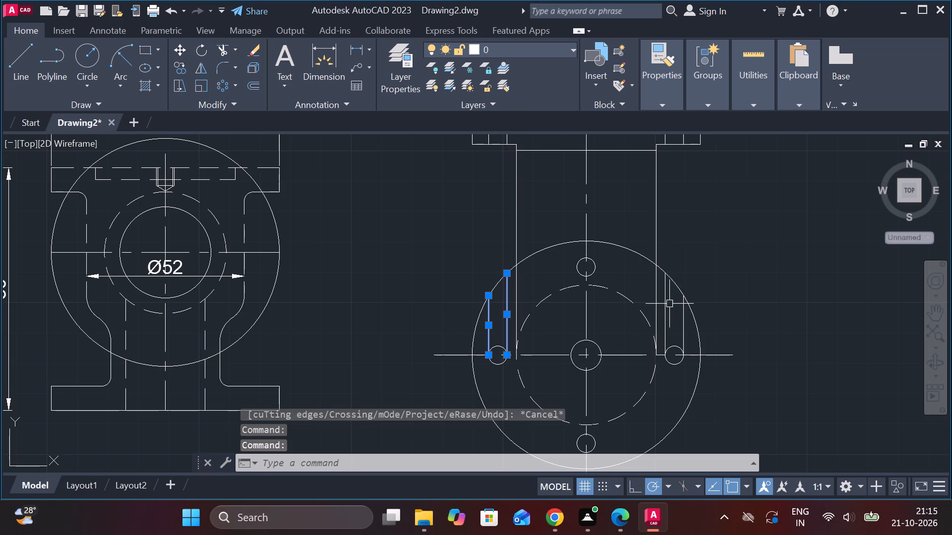
left_click(662, 300)
left_click(684, 320)
type("E")
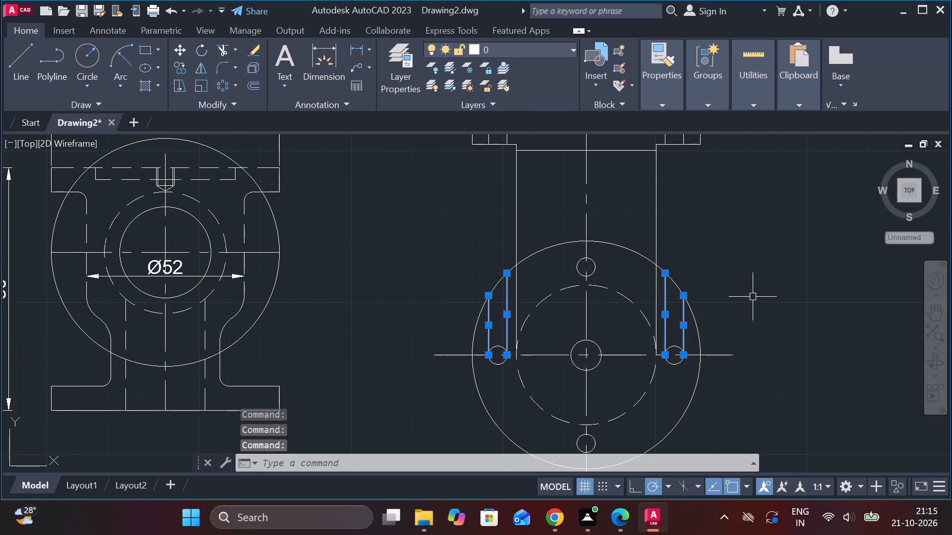
key("space")
Remove the two spigot projection lines below the stepped outline by trimming them to the outer circle and erasing the pieces inside it.
middle_click_drag(767, 280, 773, 331)
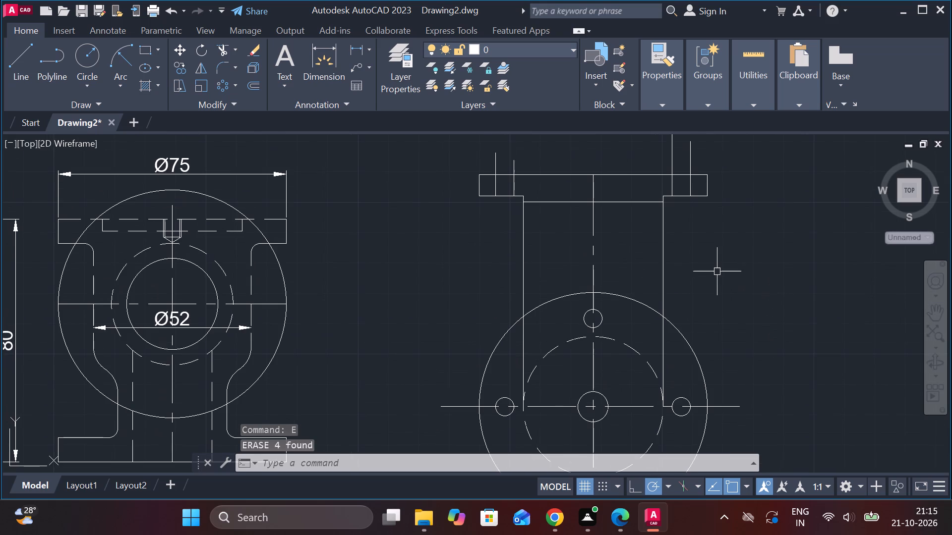
type("TR")
key("space")
left_click_drag(689, 277, 649, 270)
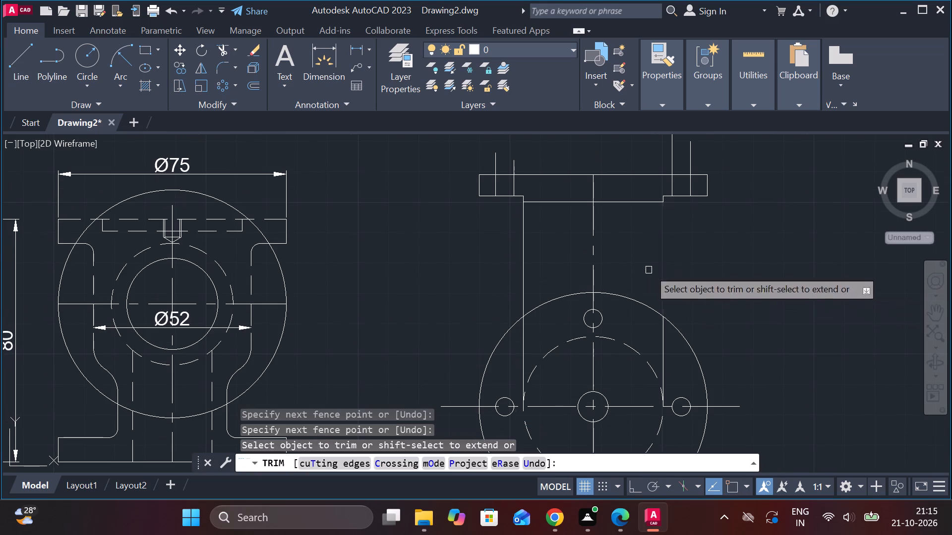
left_click(521, 268)
key("Escape")
left_click(661, 332)
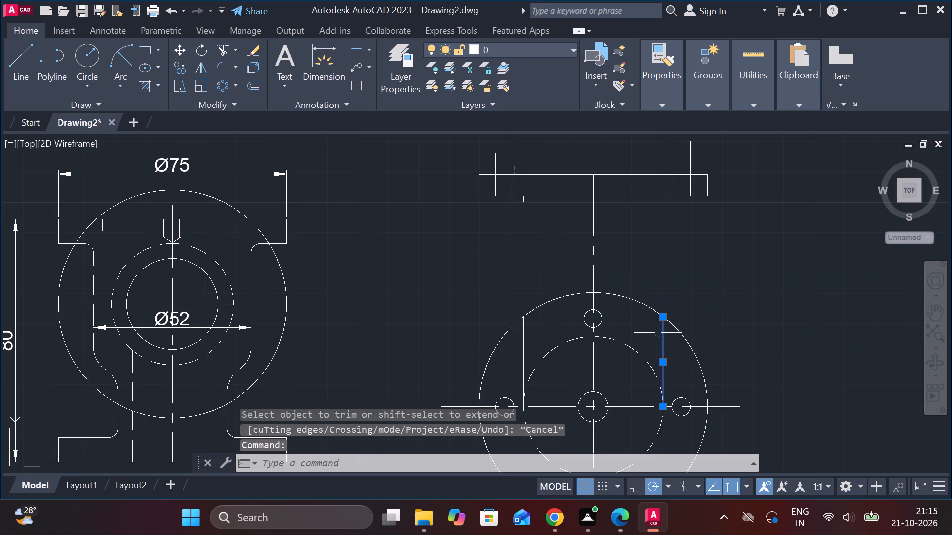
left_click(528, 333)
left_click(523, 336)
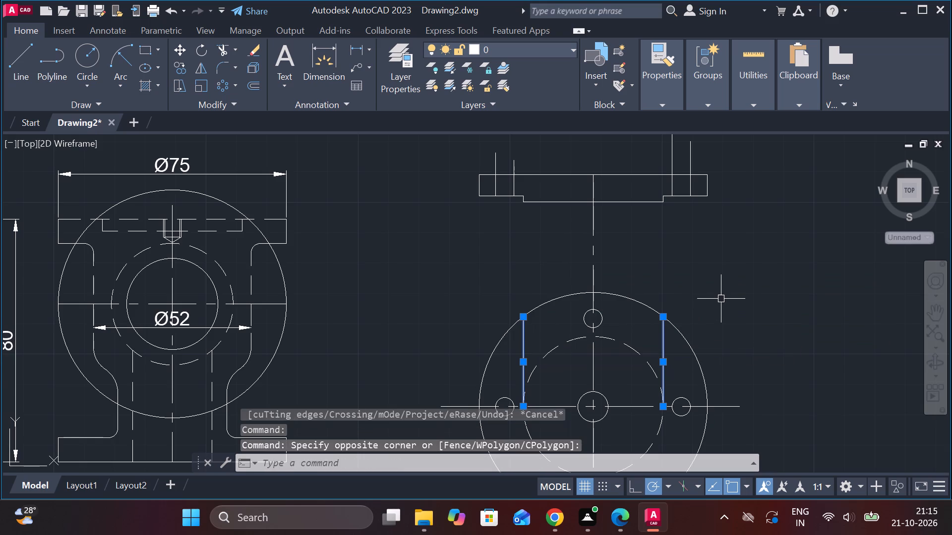
type("E")
key("space")
Trim the four bolt-hole projection lines where they extend above the top edge of the cover's side view.
scroll(692, 228, "up", 2)
middle_click_drag(701, 304, 700, 353)
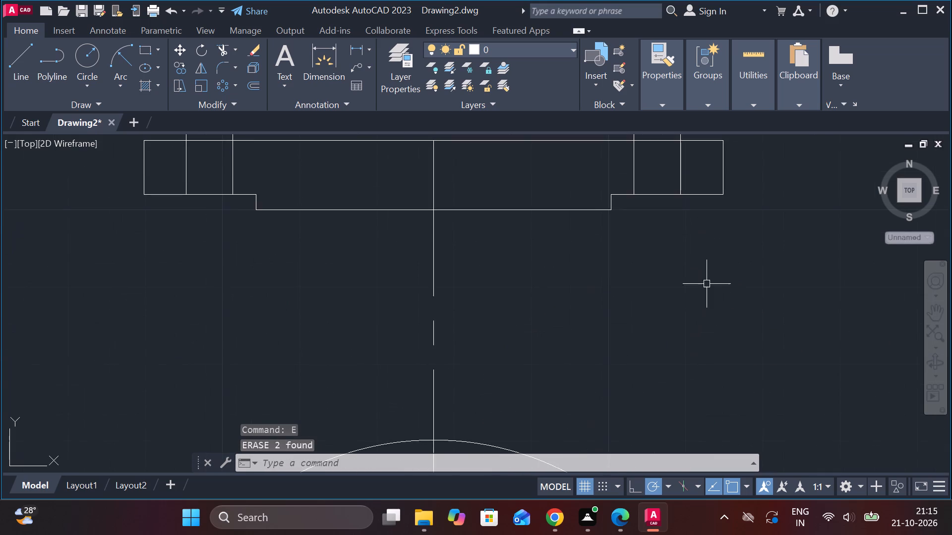
middle_click_drag(704, 294, 685, 353)
scroll(726, 260, "down", 2)
type("TR")
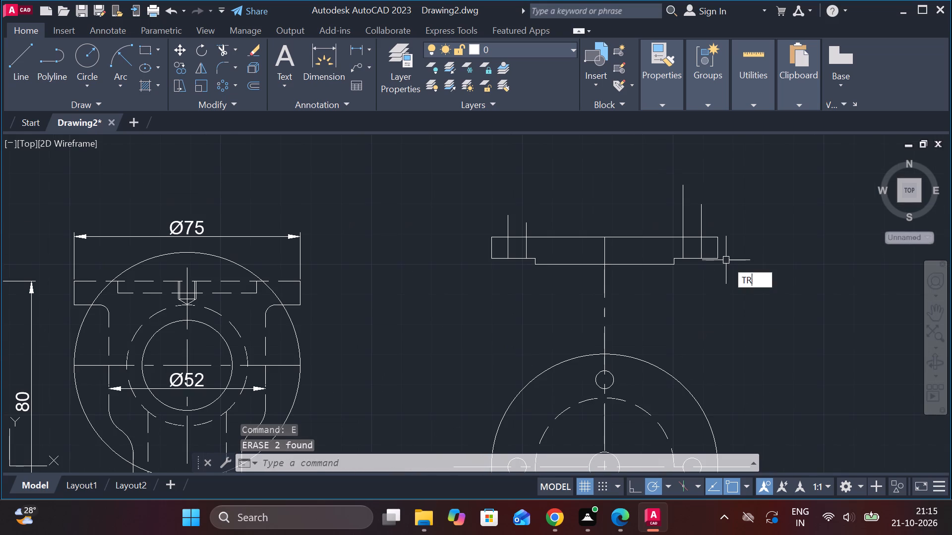
key("space")
left_click_drag(728, 218, 469, 221)
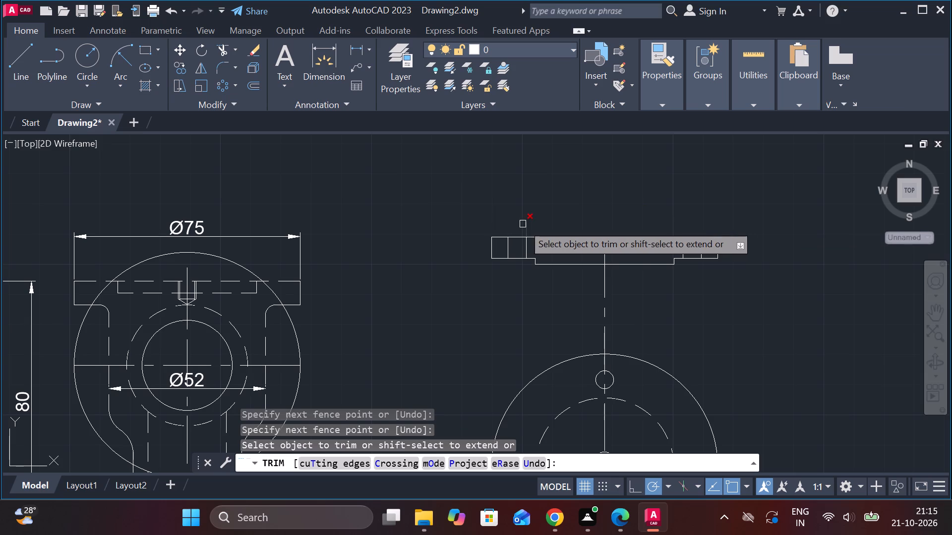
left_click(523, 224)
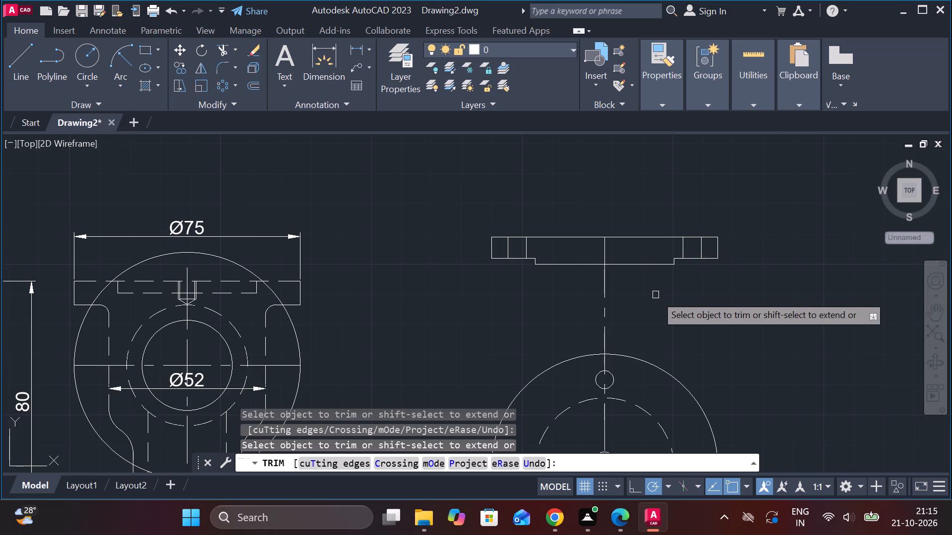
scroll(655, 295, "up", 1)
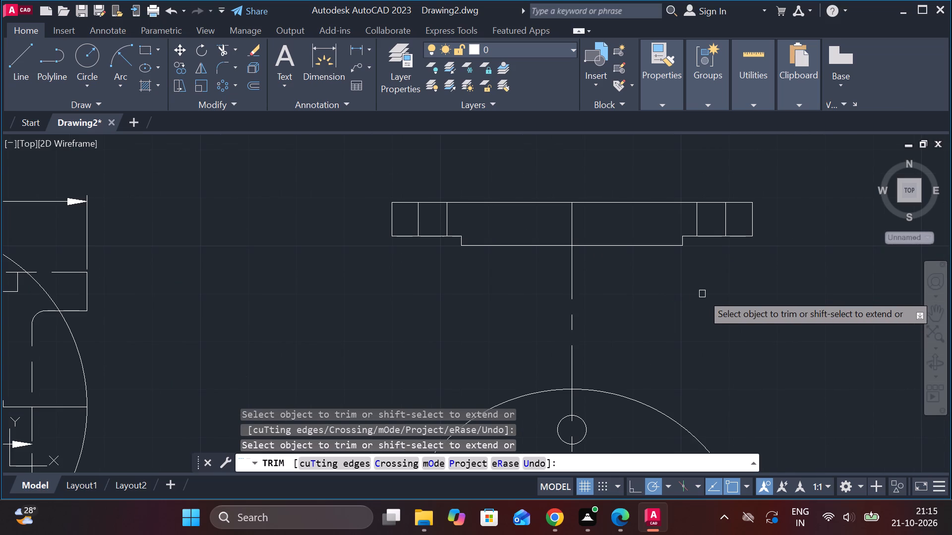
key("Escape")
Draw a vertical line down the middle of the cover's side view, from the flange's top edge to the spigot's bottom edge.
key("l")
key("Return")
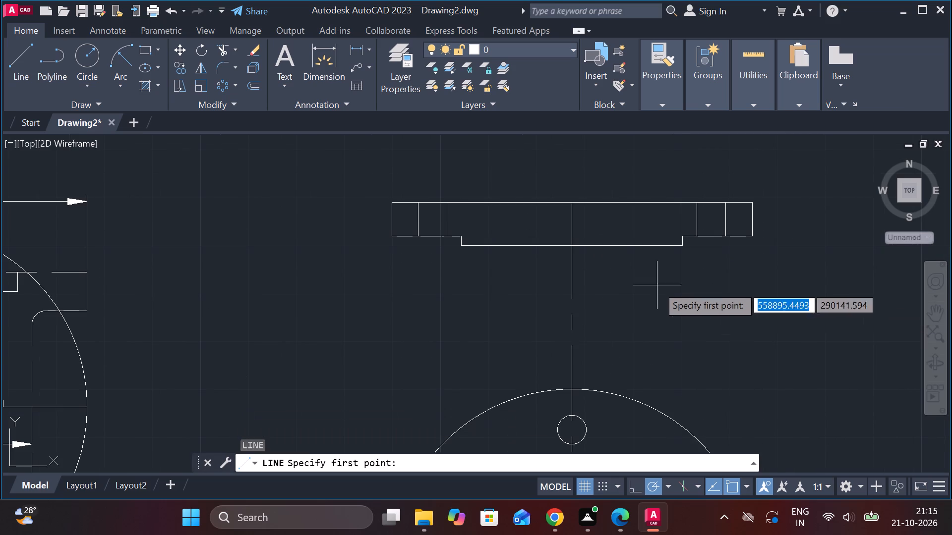
key("Escape")
key("l")
key("Return")
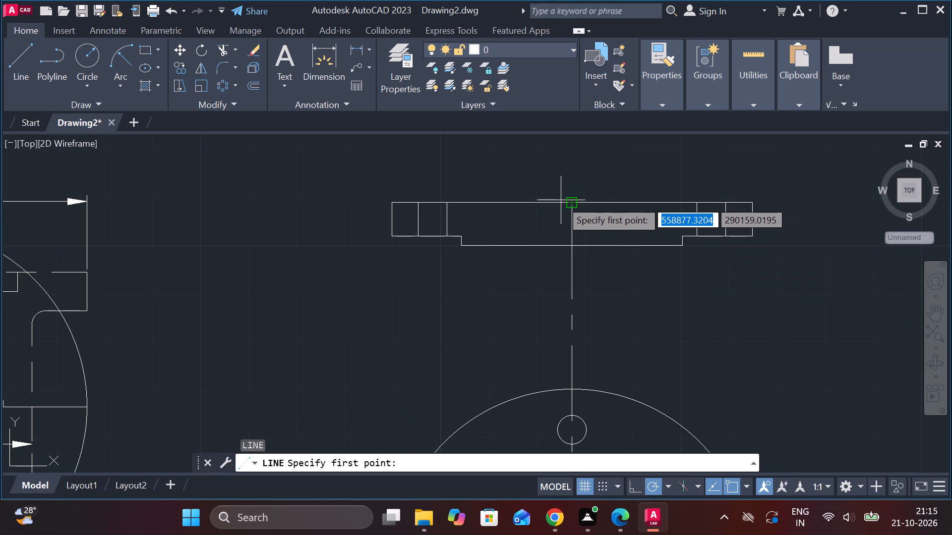
left_click(569, 200)
left_click(573, 248)
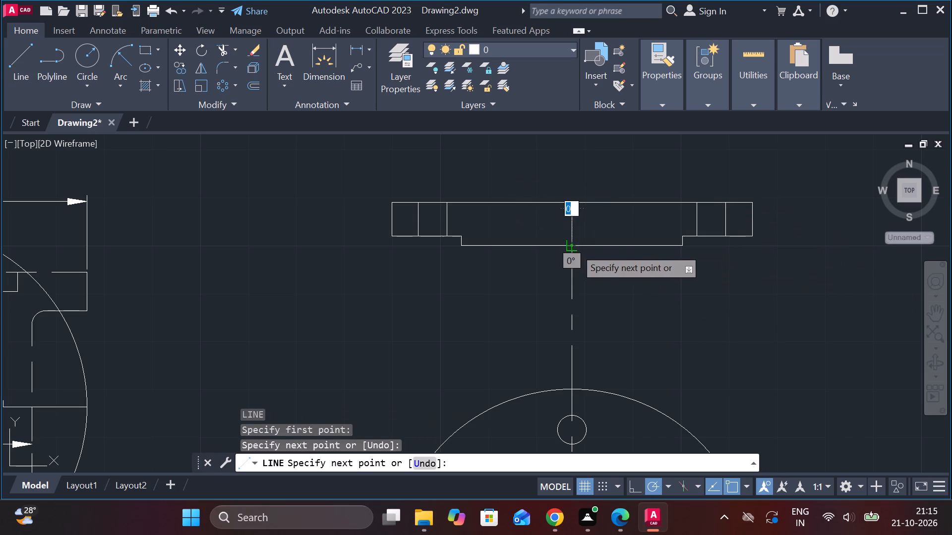
key("Escape")
Offset the middle vertical line 5 to each side to form the central hole's edges.
left_click(574, 229)
key("o")
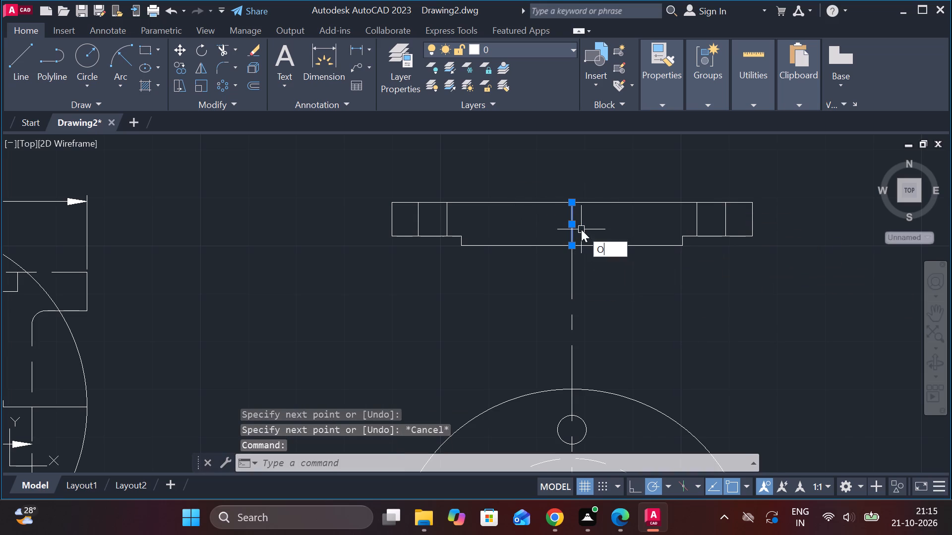
key("Return")
key("Return")
type("5")
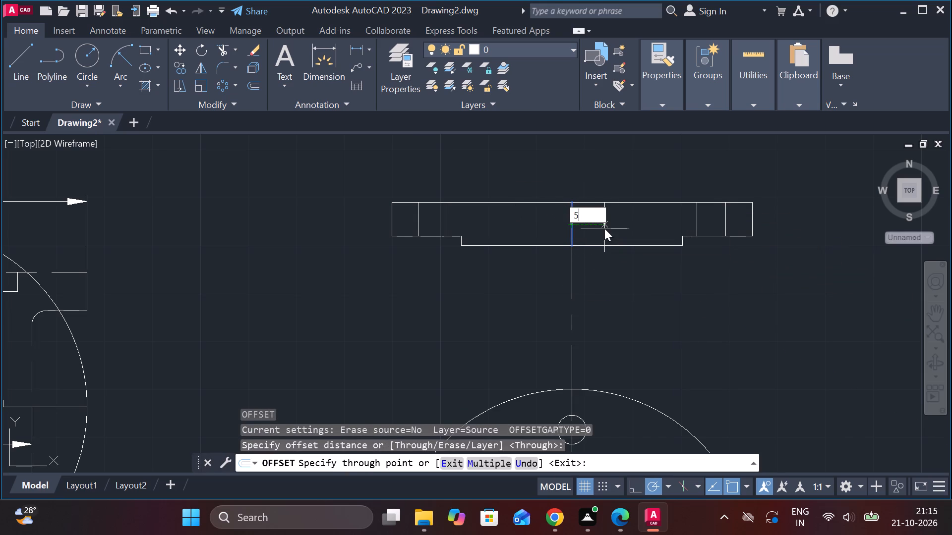
key("space")
left_click(573, 222)
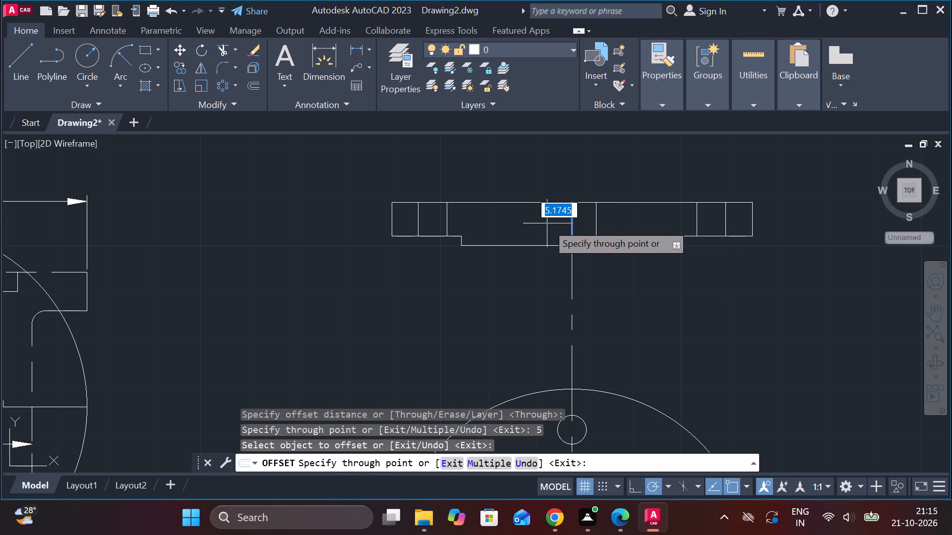
key("5")
key("Return")
key("Escape")
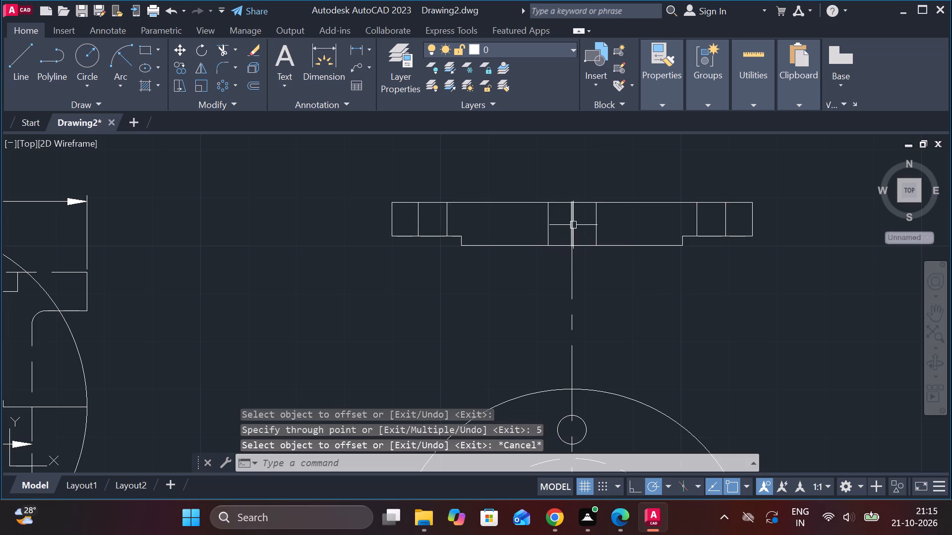
Erase the short middle line between the two central-hole edges.
left_click(573, 225)
type("E")
key("space")
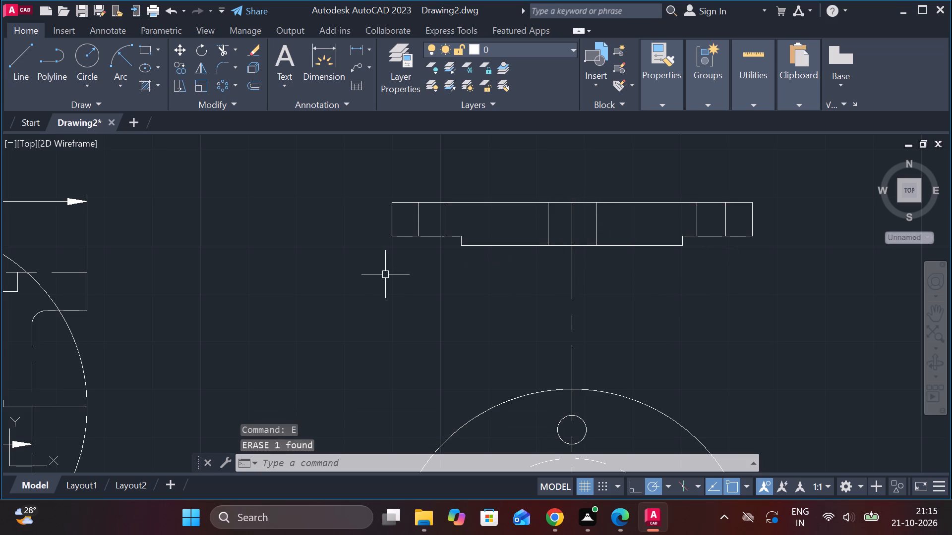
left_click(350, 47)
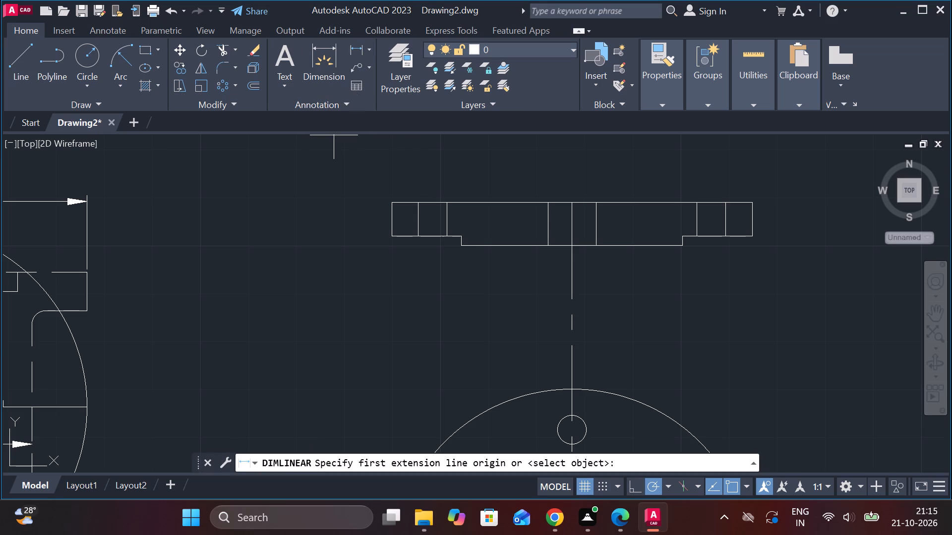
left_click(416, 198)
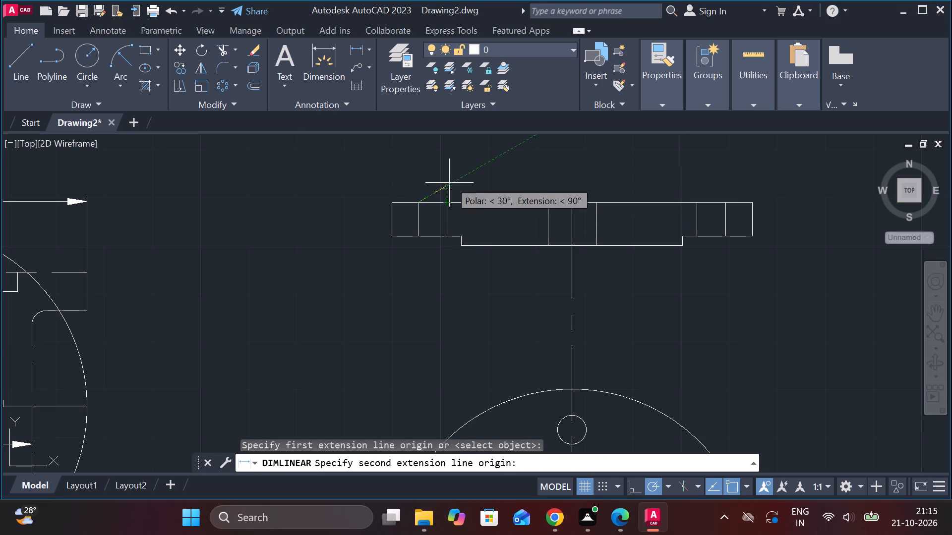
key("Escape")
Offset each bolt hole's inner edge line 3 toward the hole's middle to create the two bolt-hole centrelines.
left_click(450, 221)
key("o")
key("Return")
key("Return")
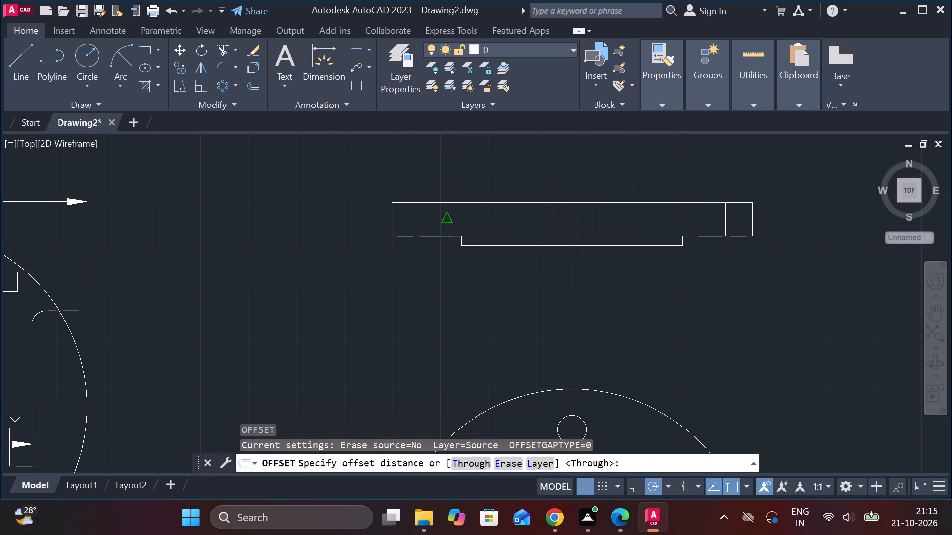
type("3")
key("space")
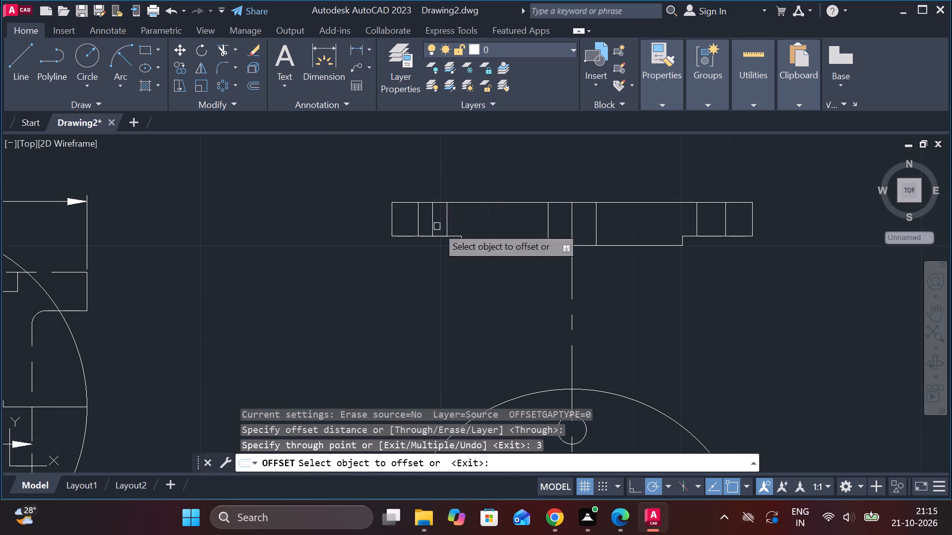
left_click(694, 218)
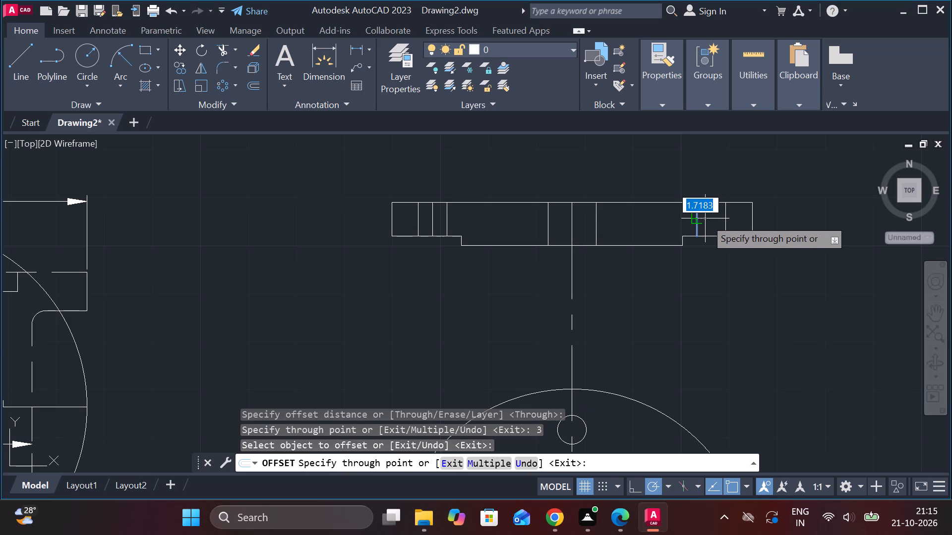
type("3")
key("space")
key("Escape")
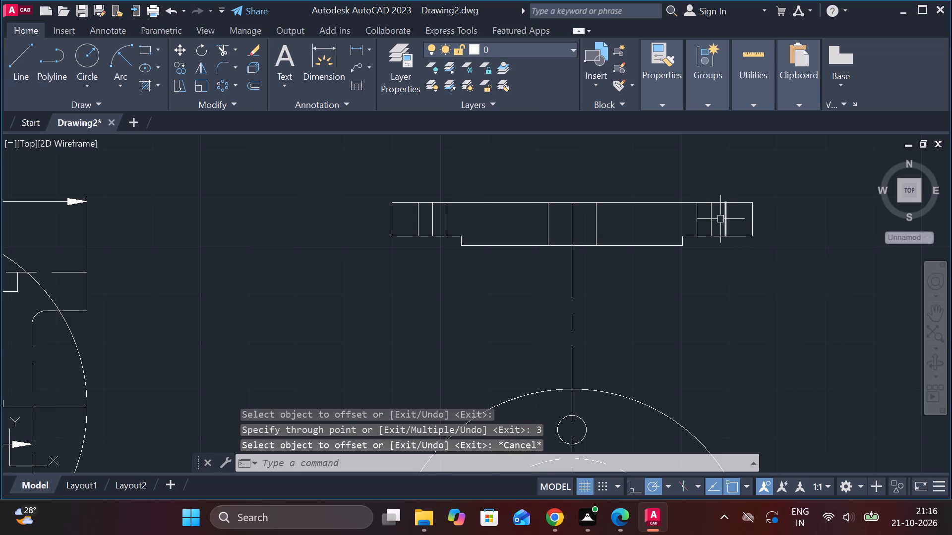
Set the linetype of both bolt-hole centrelines in the side view to DASHED.
left_click(714, 214)
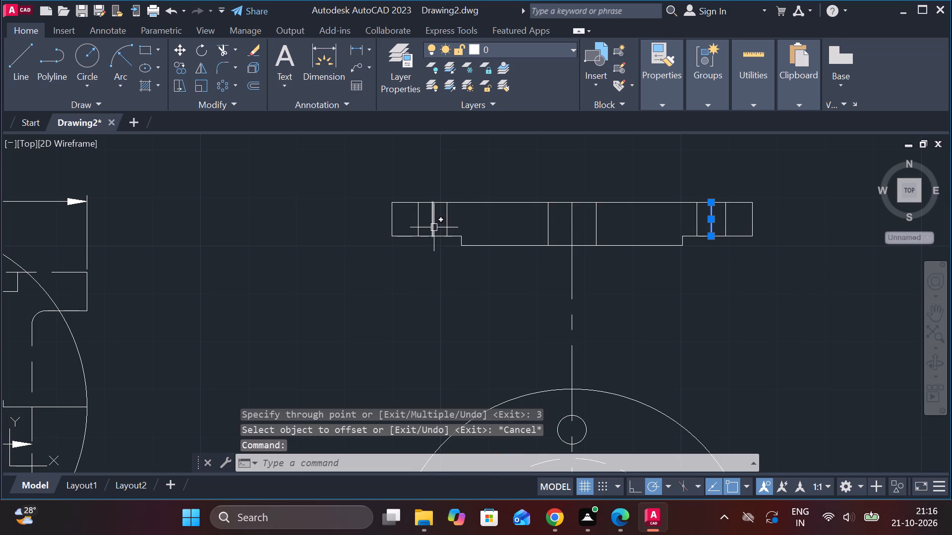
left_click(434, 227)
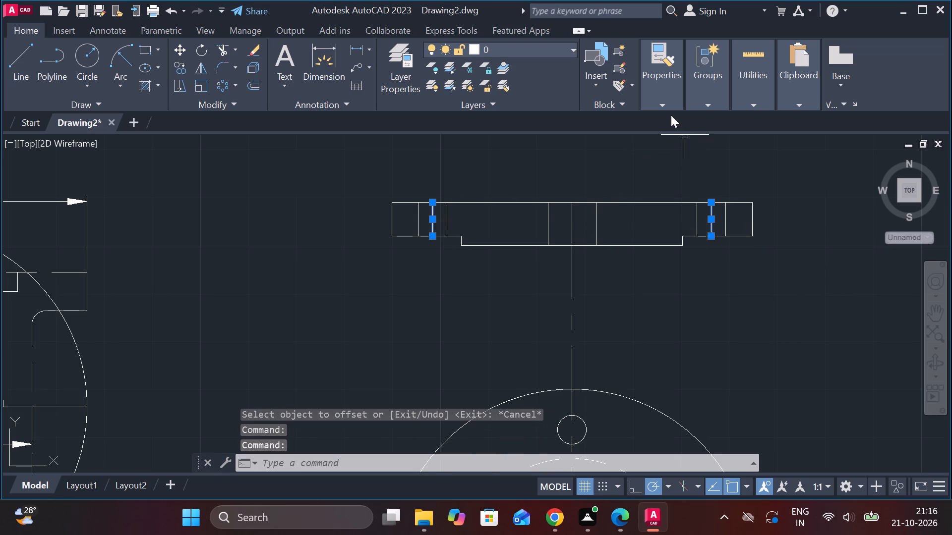
left_click(661, 109)
left_click(760, 156)
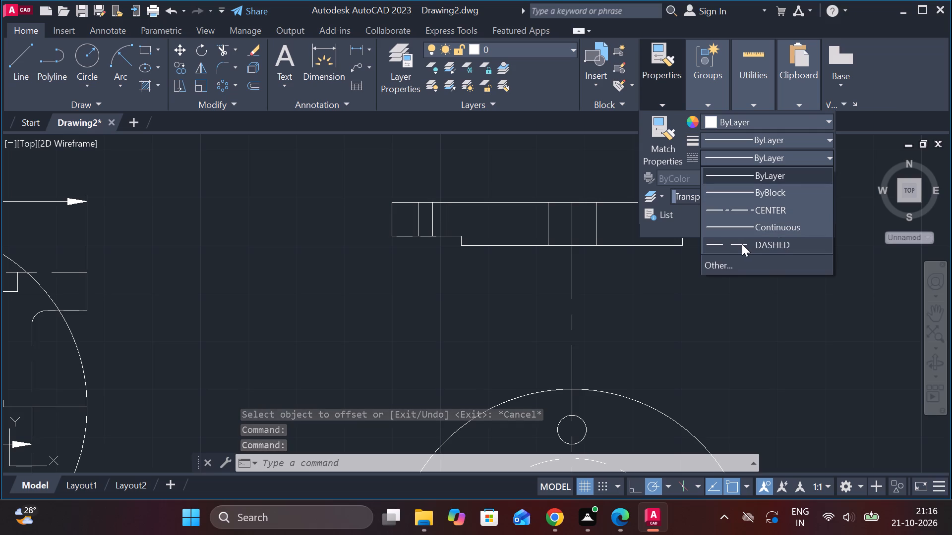
left_click(742, 244)
key("Escape")
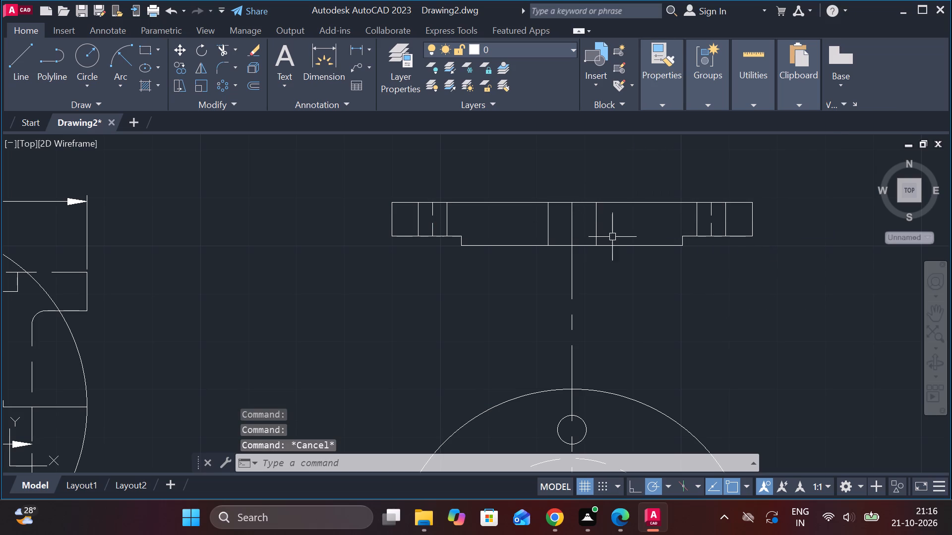
Add a linear dimension for the flange's overall width above the cover's side view.
left_click(355, 48)
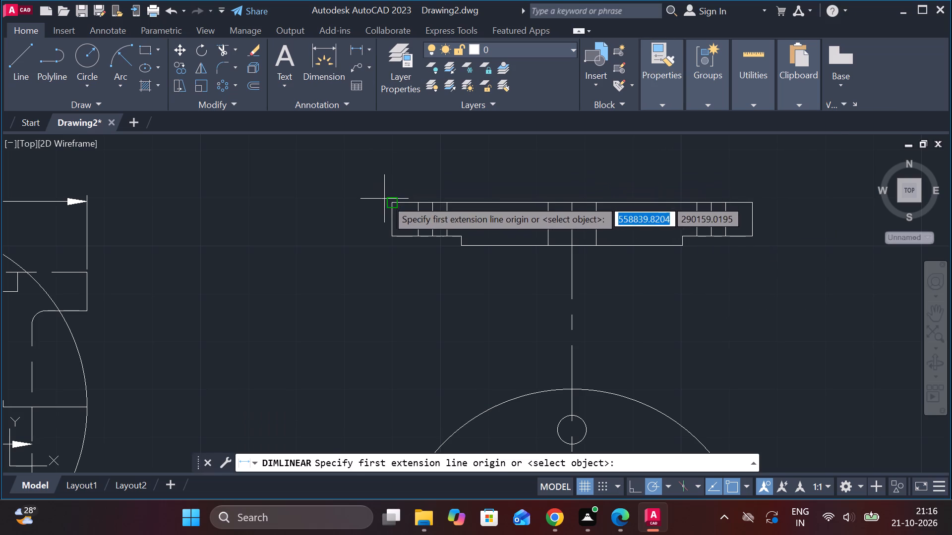
left_click(389, 199)
left_click(758, 206)
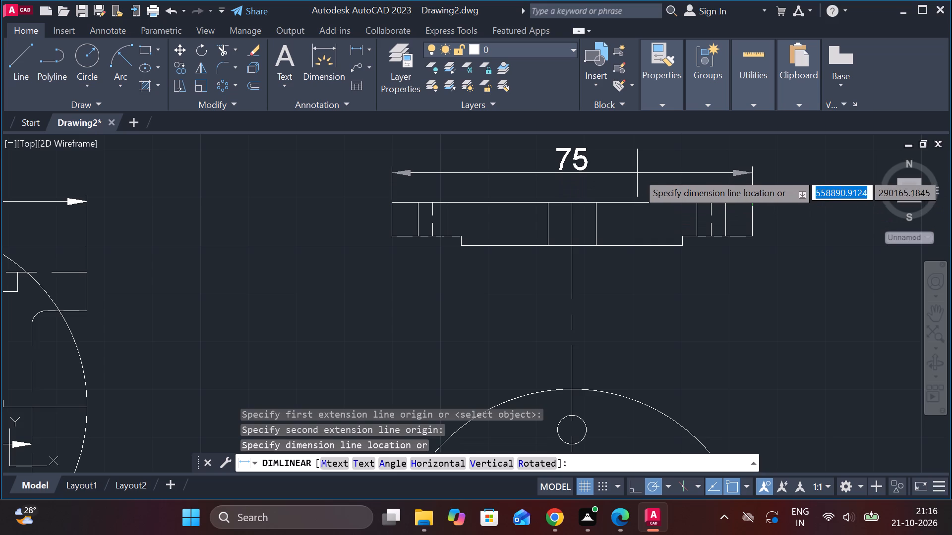
left_click(623, 159)
Add vertical linear dimensions for the flange's thickness and the spigot's step height beside the view's left end.
key("space")
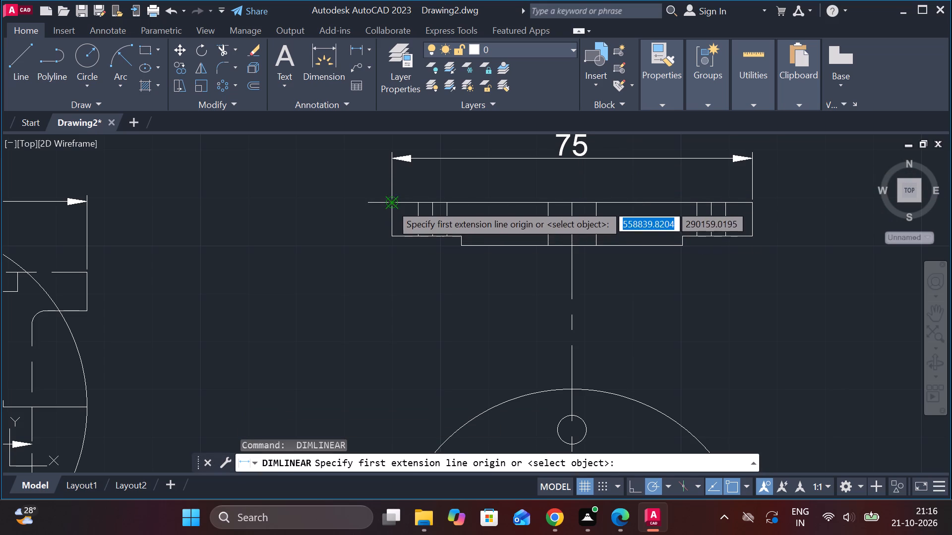
left_click(391, 204)
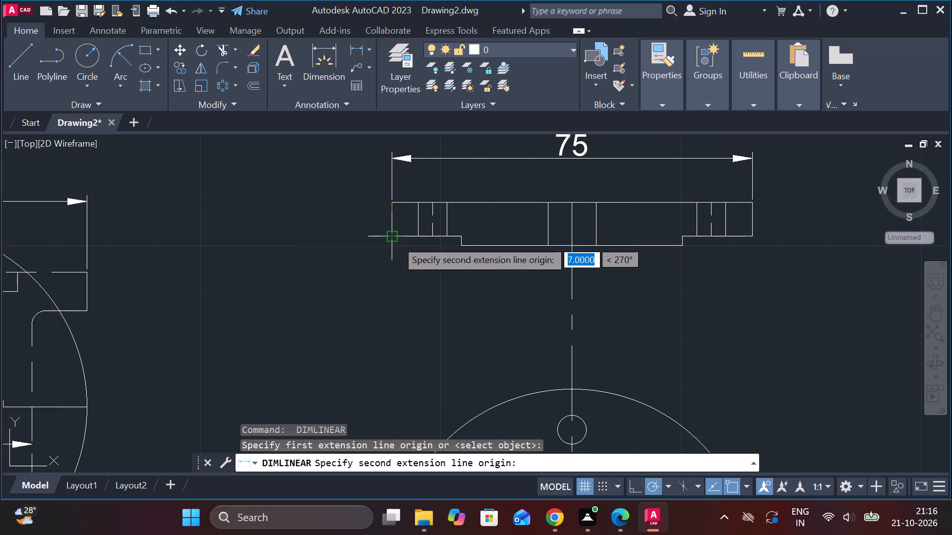
left_click(396, 240)
left_click(349, 227)
key("space")
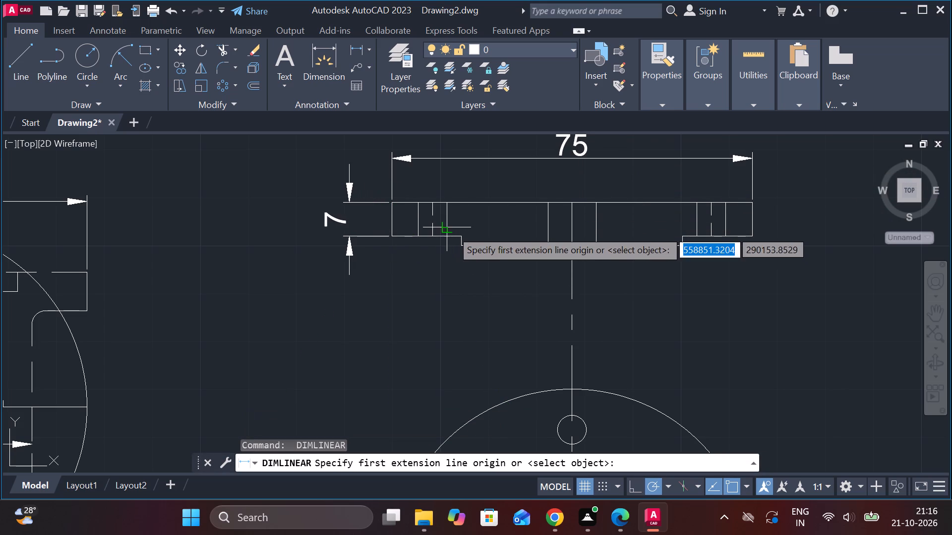
left_click(459, 234)
left_click(461, 250)
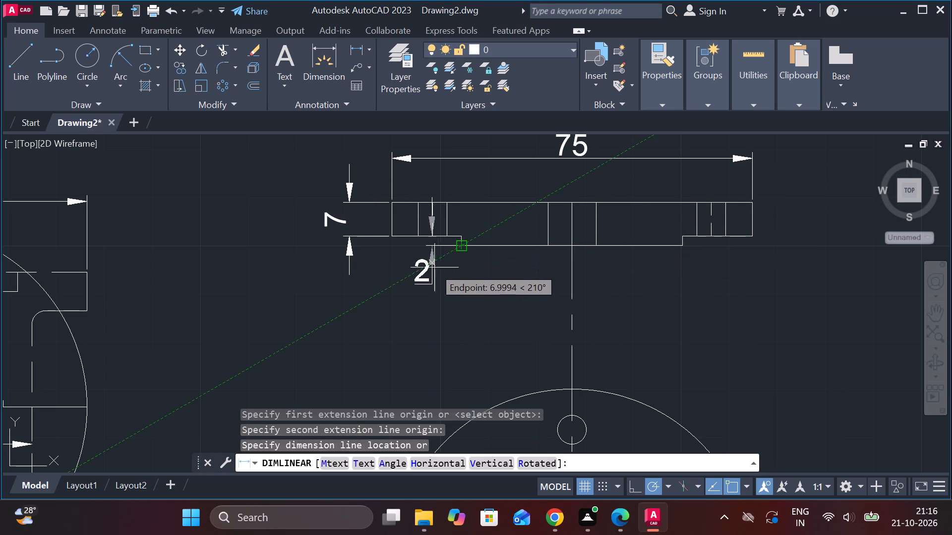
left_click(393, 267)
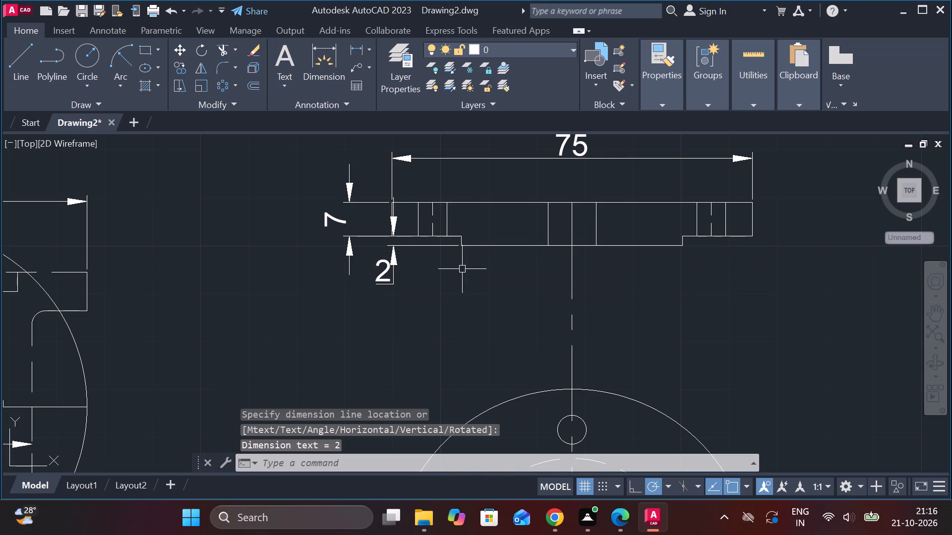
Add a linear dimension for the central hole's width just below the spigot's bottom edge.
middle_click(439, 269)
middle_click_drag(606, 248, 576, 245)
key("space")
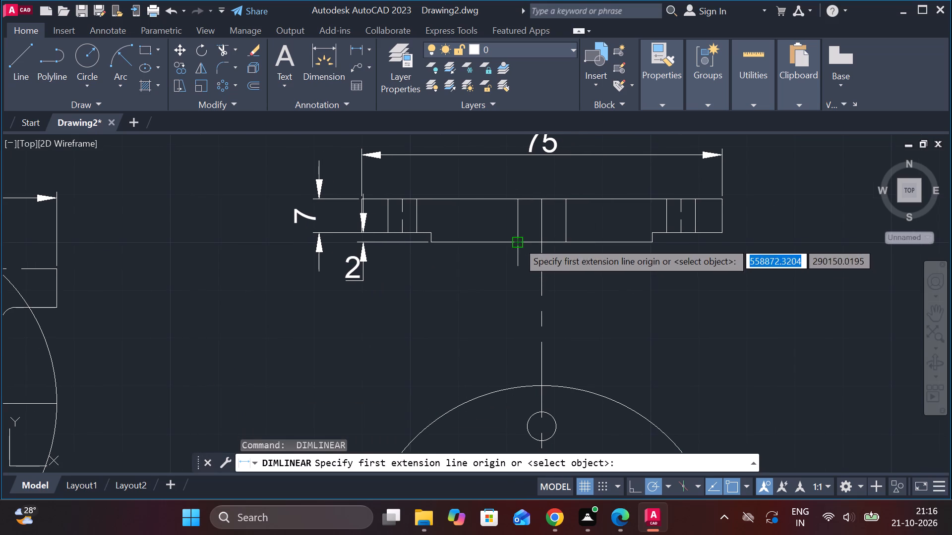
left_click(518, 241)
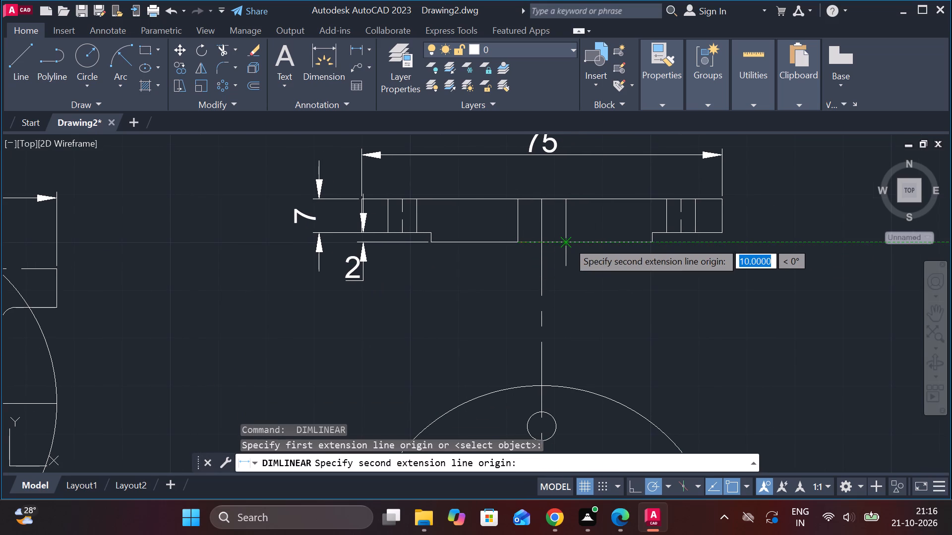
left_click(564, 239)
left_click(561, 278)
Add a linear dimension for the spigot's width, placed below the central hole's dimension.
key("space")
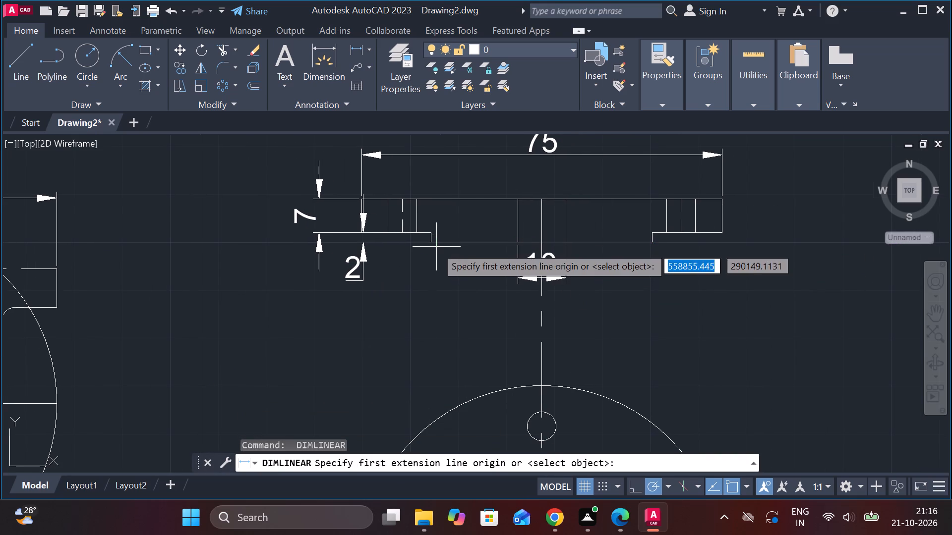
left_click(435, 245)
left_click(651, 247)
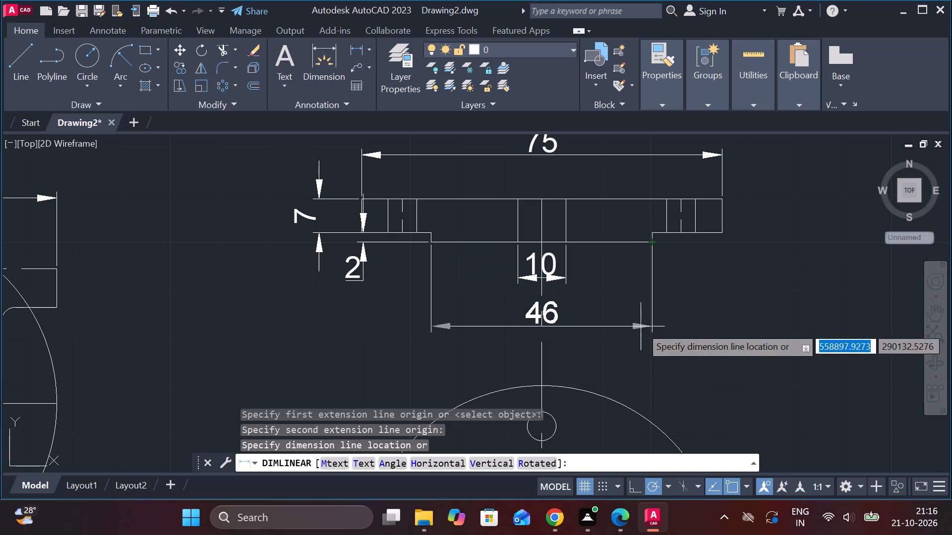
left_click(643, 326)
middle_click_drag(639, 297, 628, 297)
key("Escape")
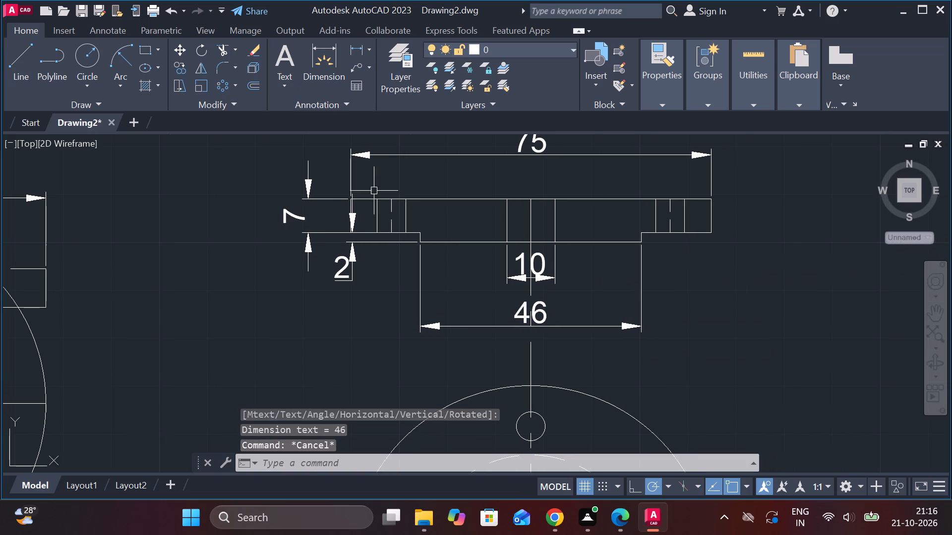
Hatch the four cut sections of the cover's side view, leaving the central hole and the bolt holes clear.
left_click(148, 88)
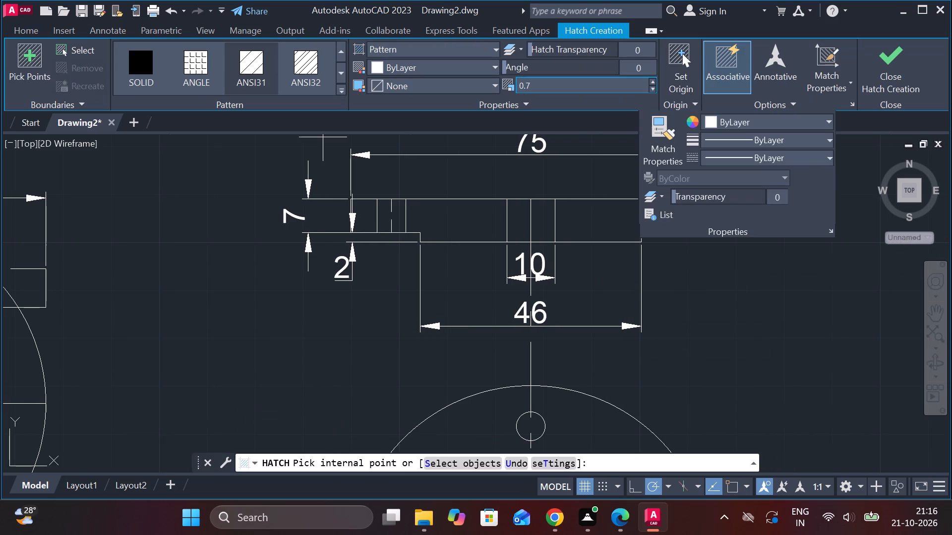
scroll(389, 218, "up", 2)
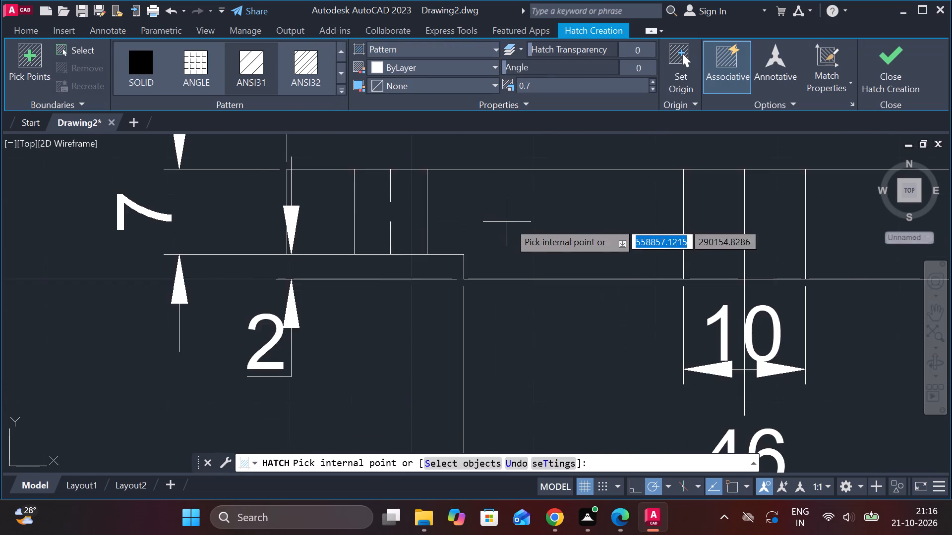
scroll(502, 230, "down", 1)
left_click(395, 233)
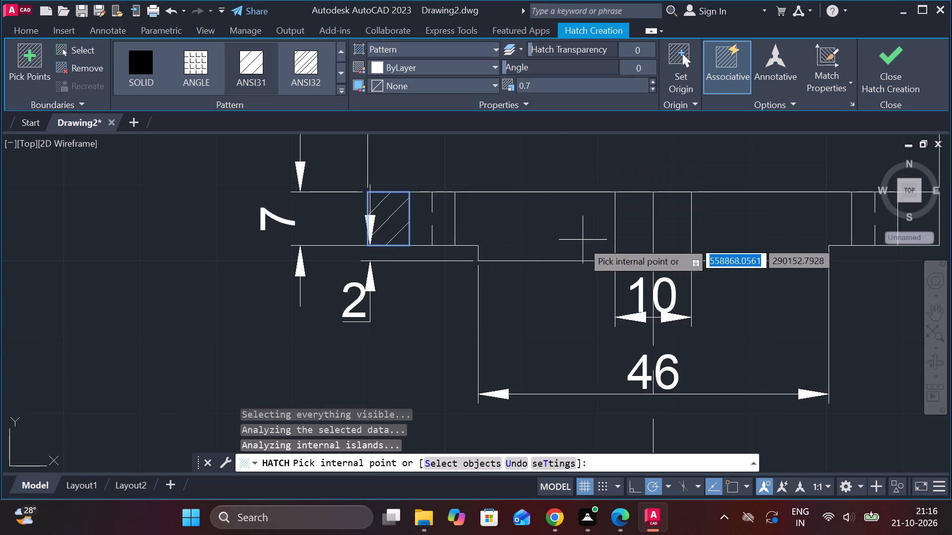
left_click(574, 242)
left_click(734, 239)
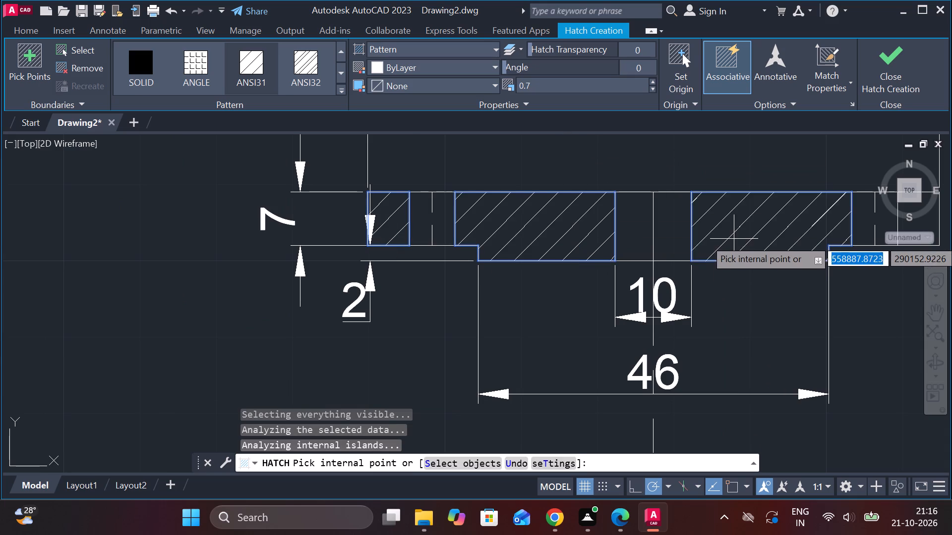
middle_click_drag(719, 239, 532, 277)
left_click(738, 262)
left_click(869, 78)
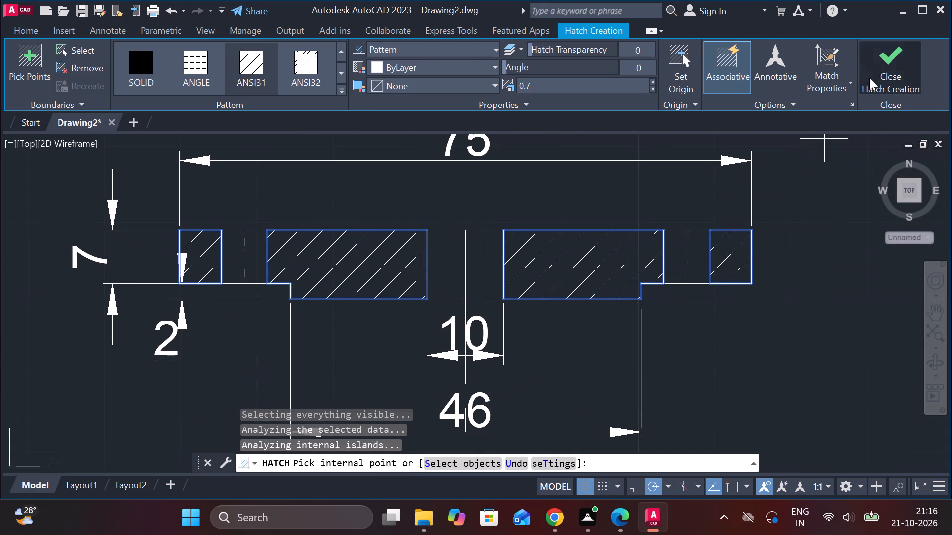
Add a diameter symbol before the 75 dimension above the cover's flange.
scroll(816, 240, "down", 2)
double_click(670, 195)
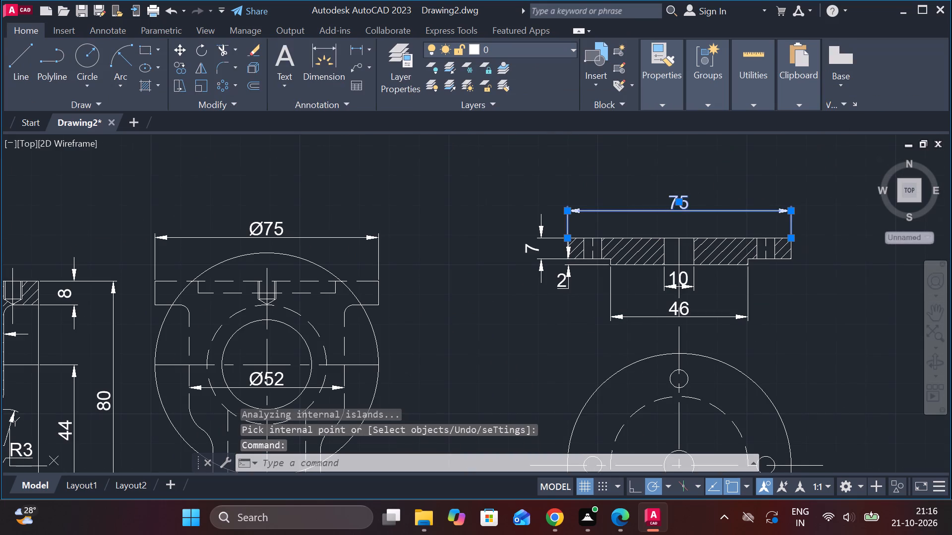
left_click(628, 87)
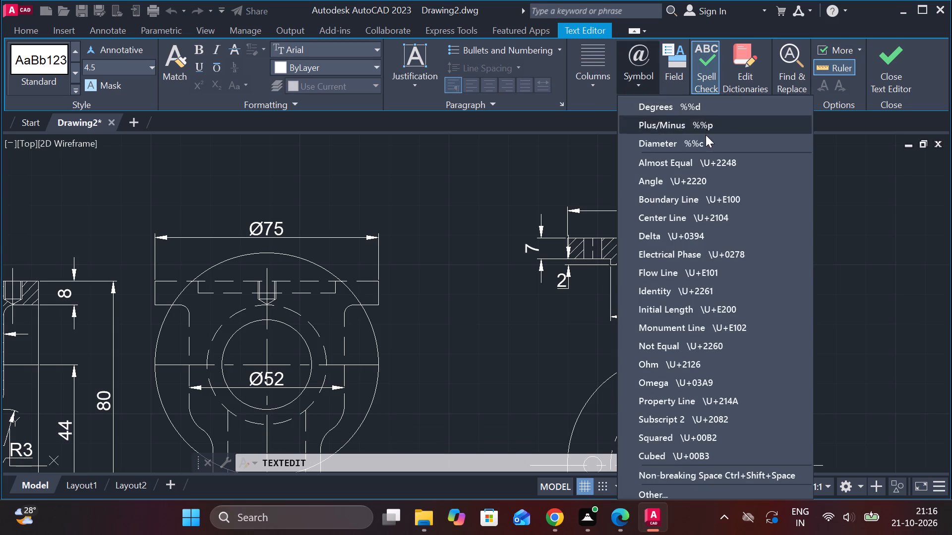
left_click(700, 139)
left_click(880, 71)
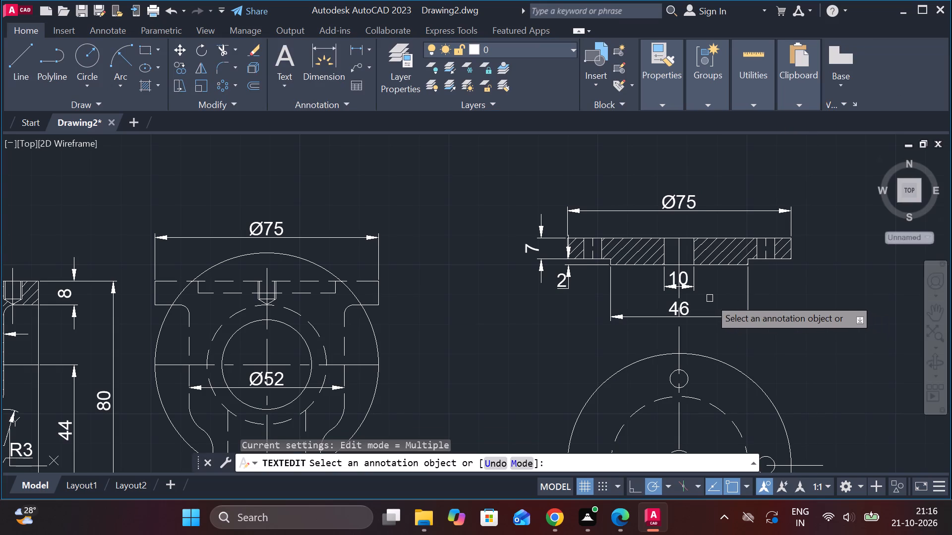
Add a diameter symbol before the 46 dimension below the cover's spigot.
scroll(696, 281, "up", 1)
middle_click_drag(699, 291, 695, 283)
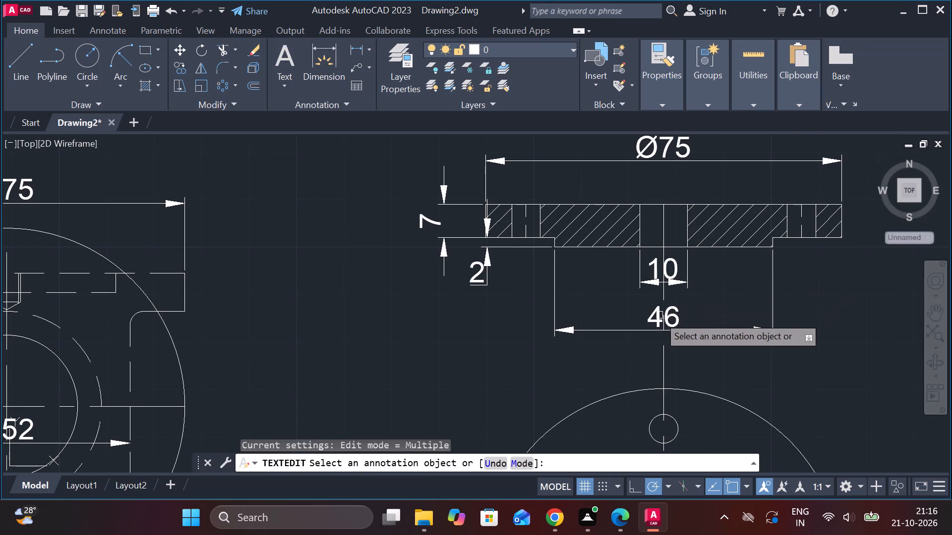
double_click(656, 317)
left_click(632, 92)
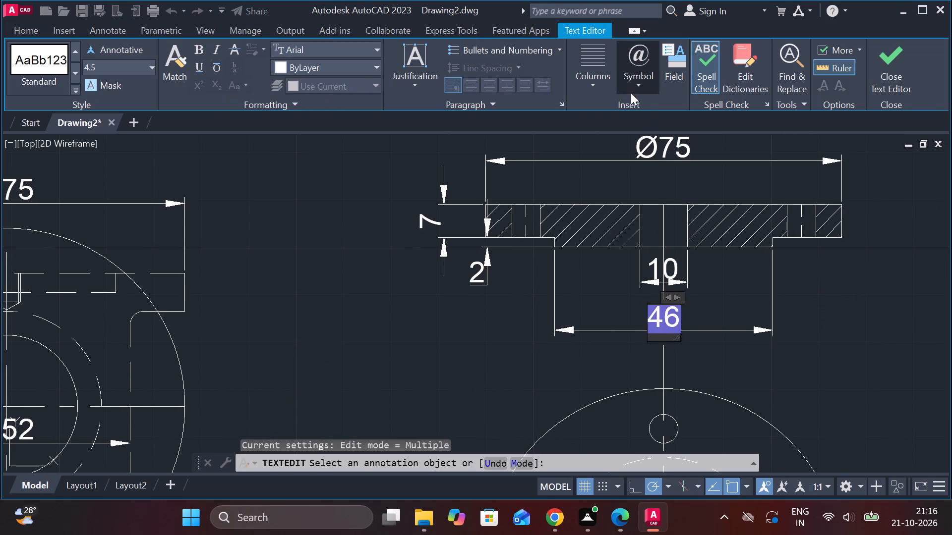
left_click(717, 149)
left_click(882, 71)
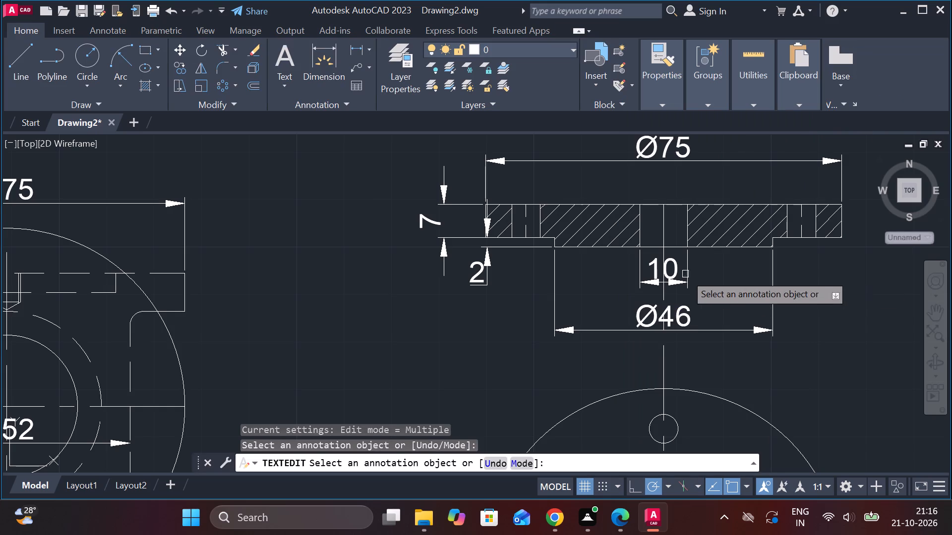
Move the central hole's dimension text 10 out to the left of its extension lines.
scroll(685, 273, "up", 2)
key("Escape")
left_click(671, 289)
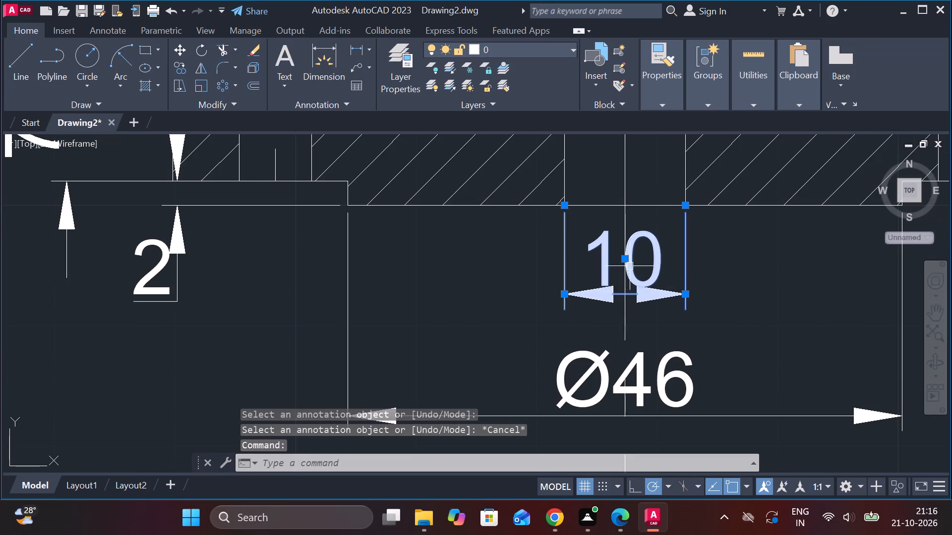
left_click(626, 262)
left_click(523, 287)
key("Escape")
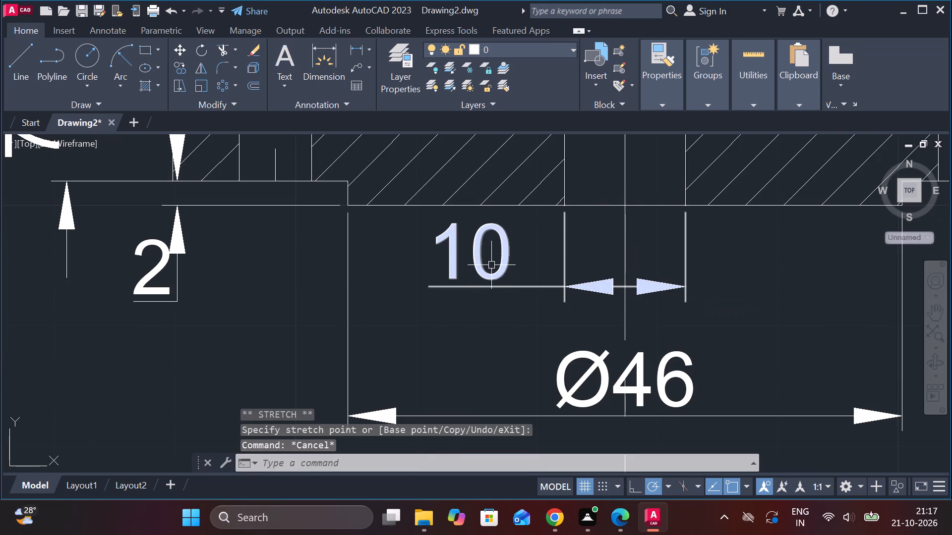
Add a diameter symbol before the central hole's 10 dimension.
double_click(490, 264)
key("Escape")
double_click(476, 253)
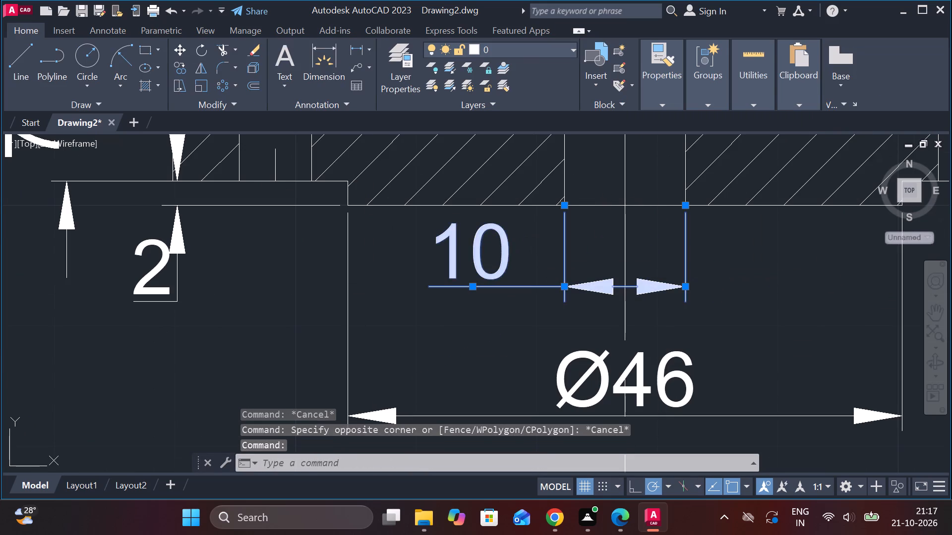
left_click(653, 88)
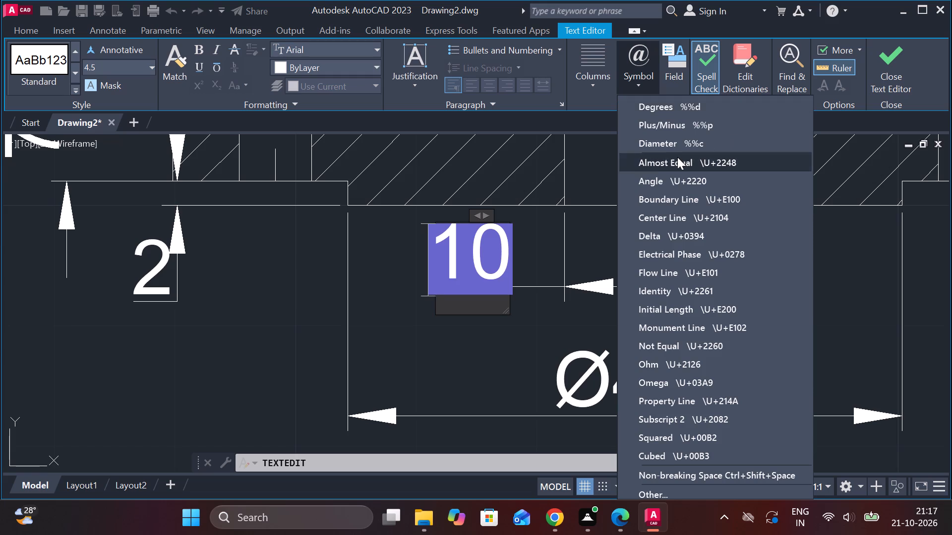
left_click(666, 147)
left_click(894, 70)
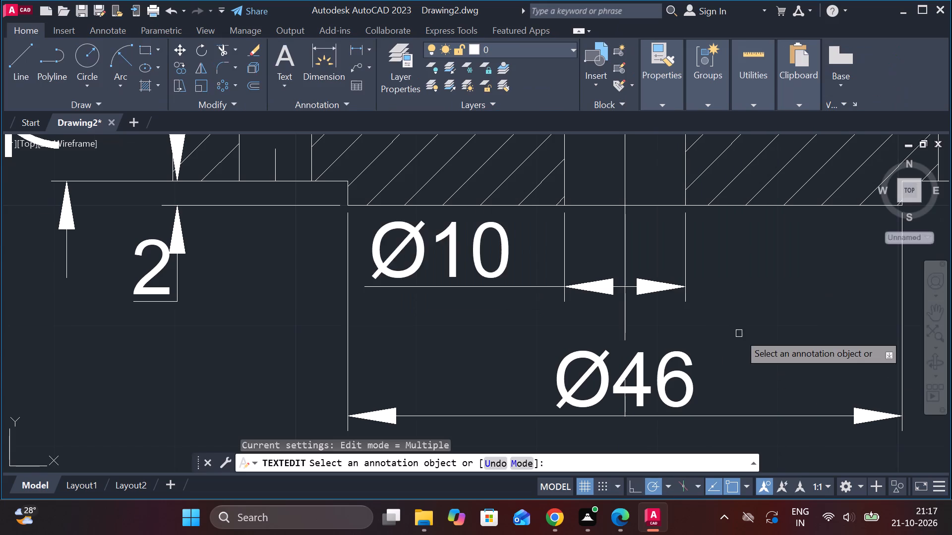
scroll(739, 333, "down", 2)
scroll(462, 294, "up", 1)
scroll(489, 299, "down", 1)
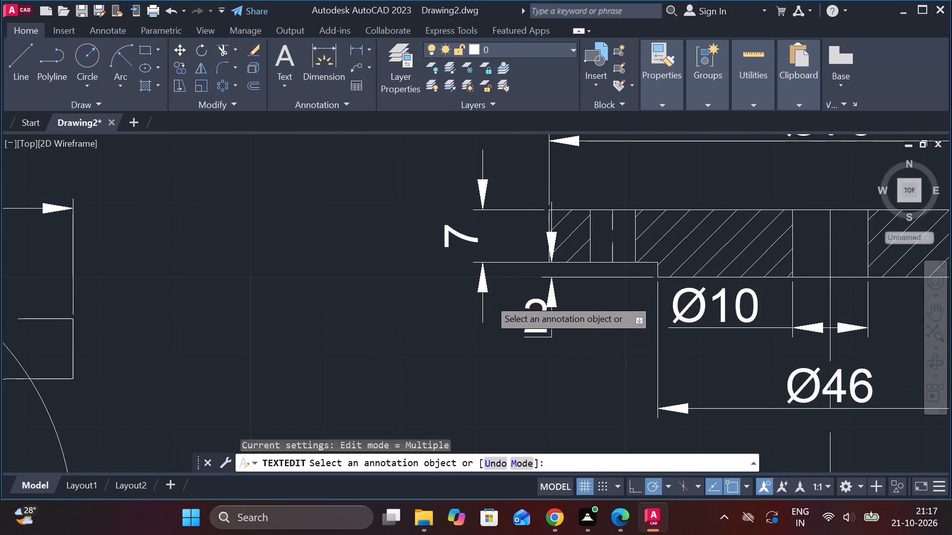
scroll(489, 299, "down", 1)
middle_click_drag(737, 323, 725, 320)
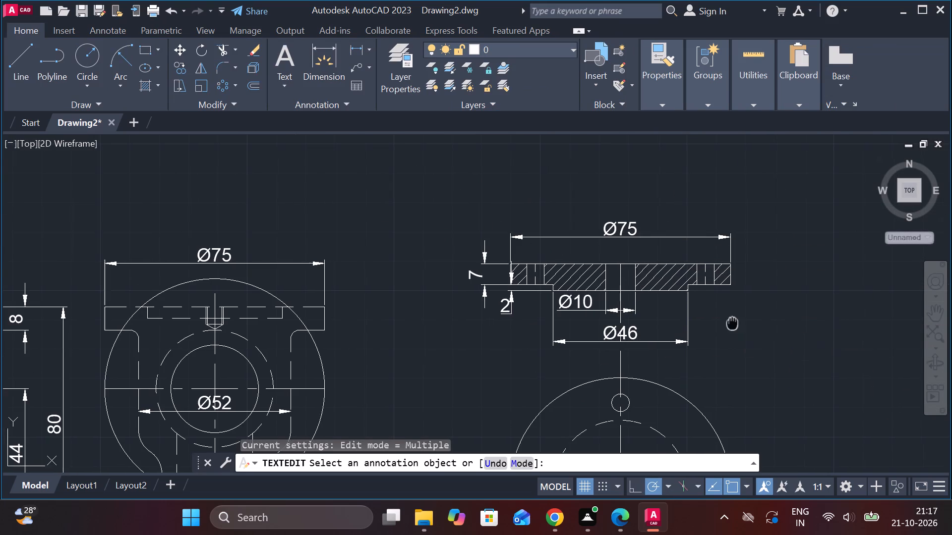
middle_click_drag(725, 320, 648, 173)
key("Escape")
Add a multileader from the upper bolt hole in the cover's circular view, reading "4 HOLES DIA 6," and "EQUI-SP PCD 56" on two lines.
left_click(357, 64)
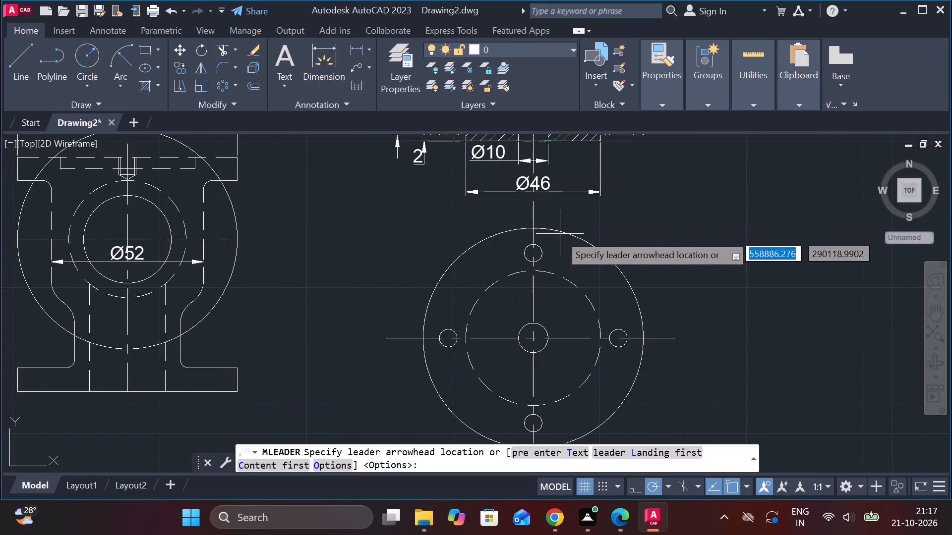
scroll(558, 252, "up", 1)
left_click(541, 250)
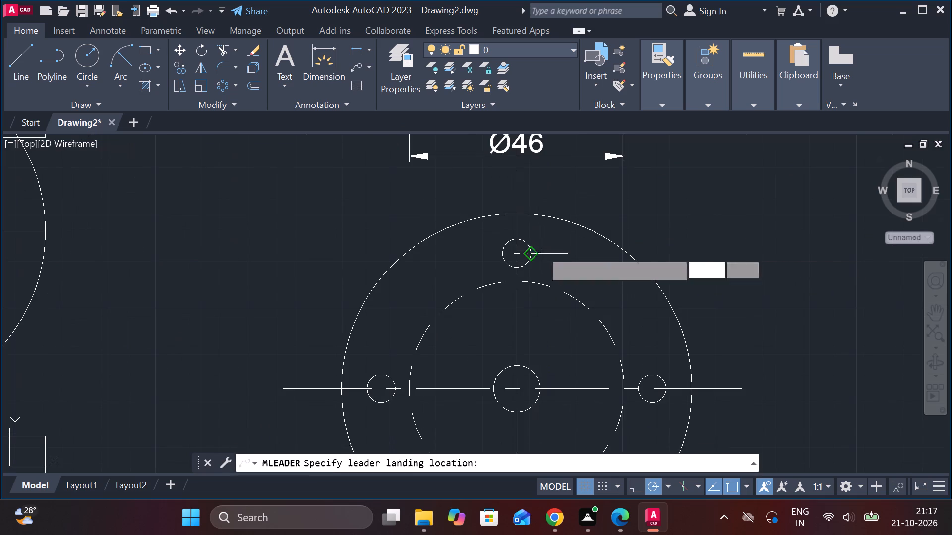
left_click(625, 196)
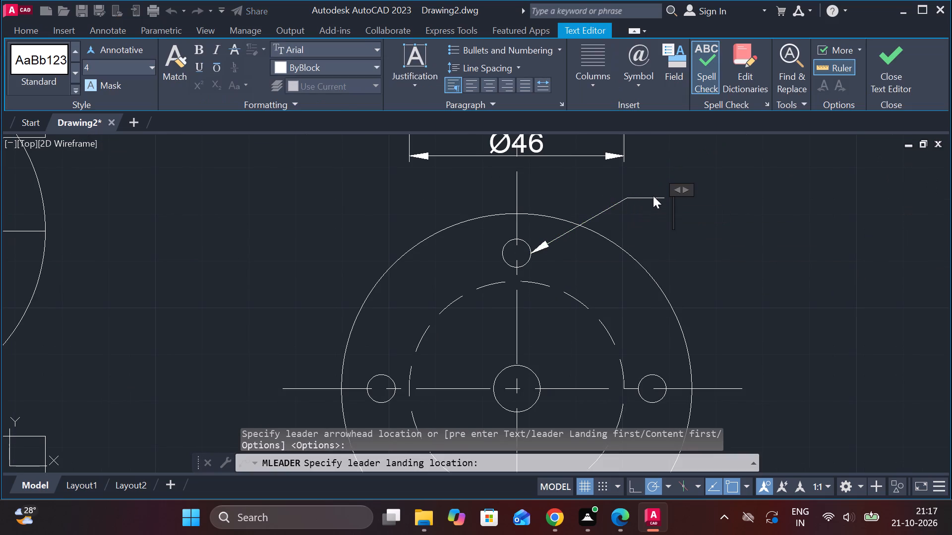
type("4 HOLES")
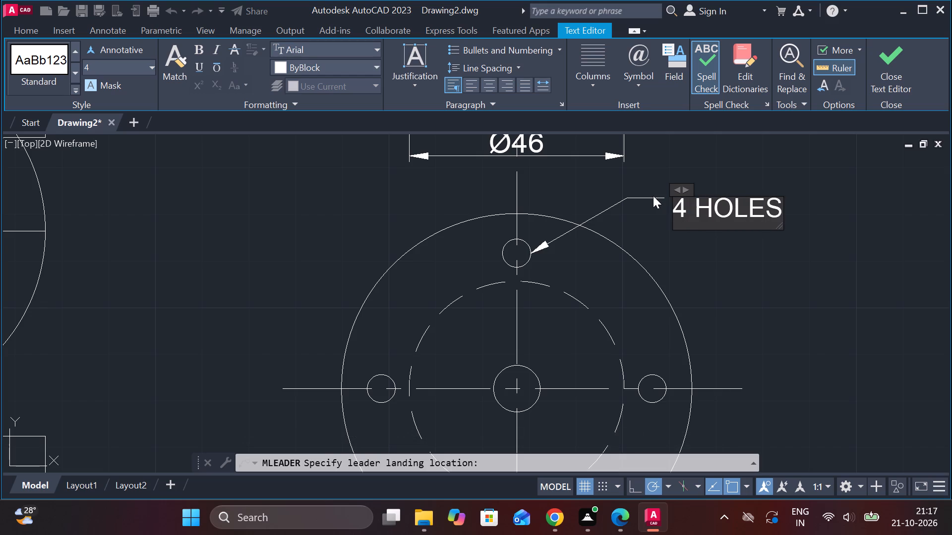
key("space")
type("DIA")
key("space")
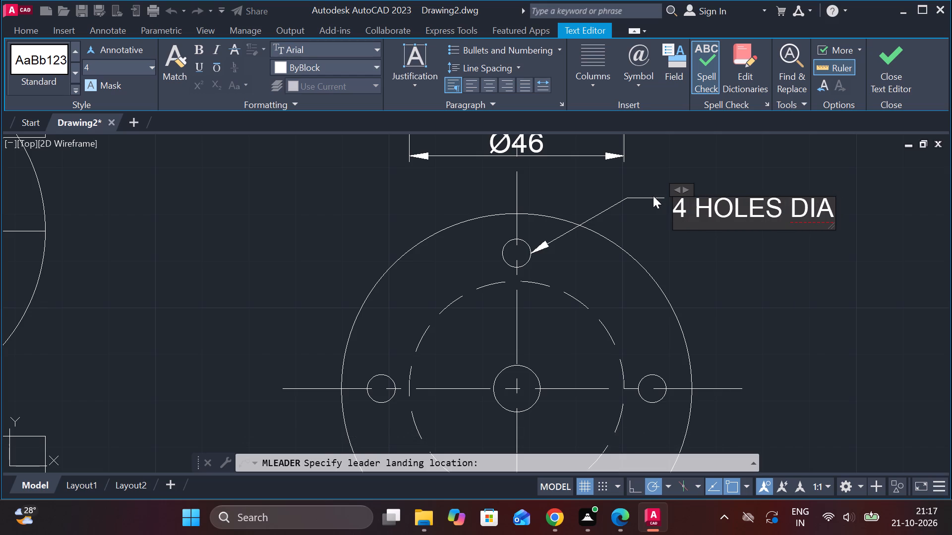
key("6")
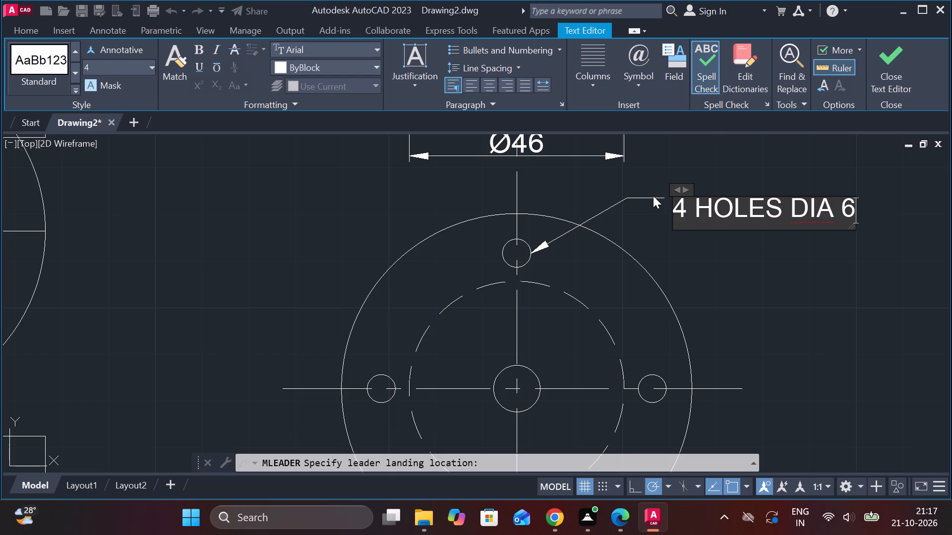
key("comma")
key("Return")
type("EQI")
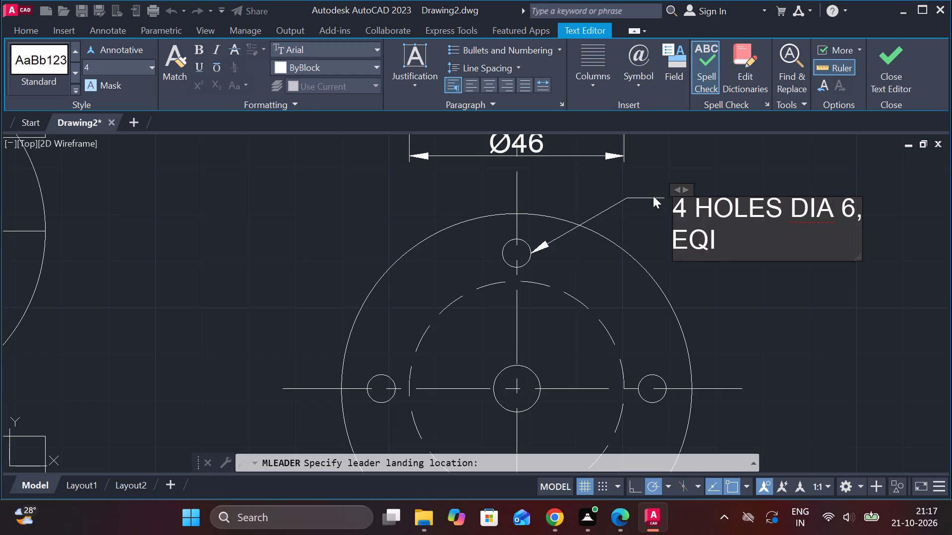
key("BackSpace")
type("UI")
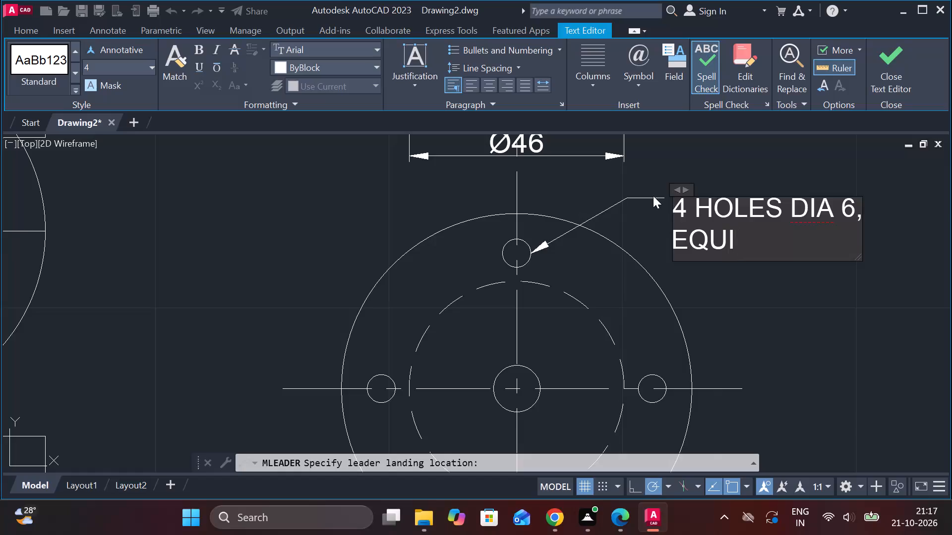
type("-SP PCD")
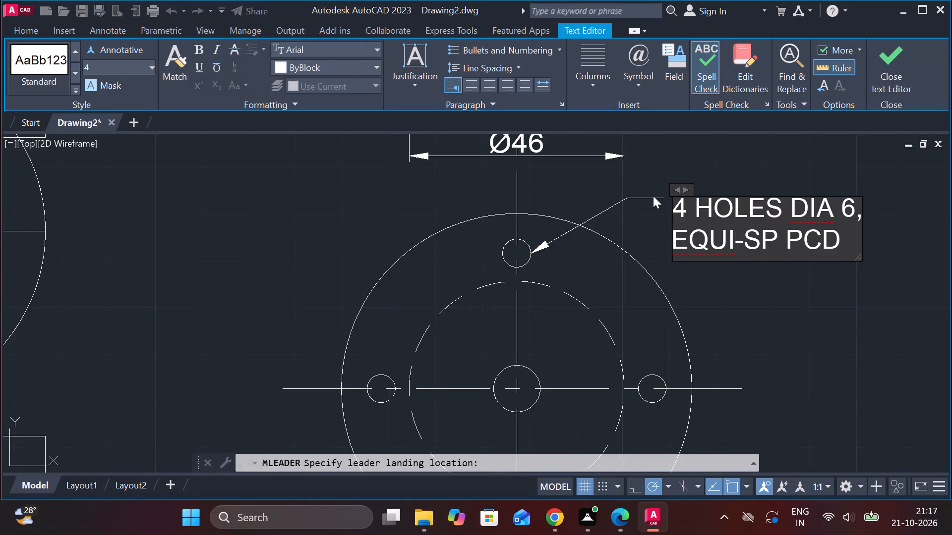
key("space")
type("56")
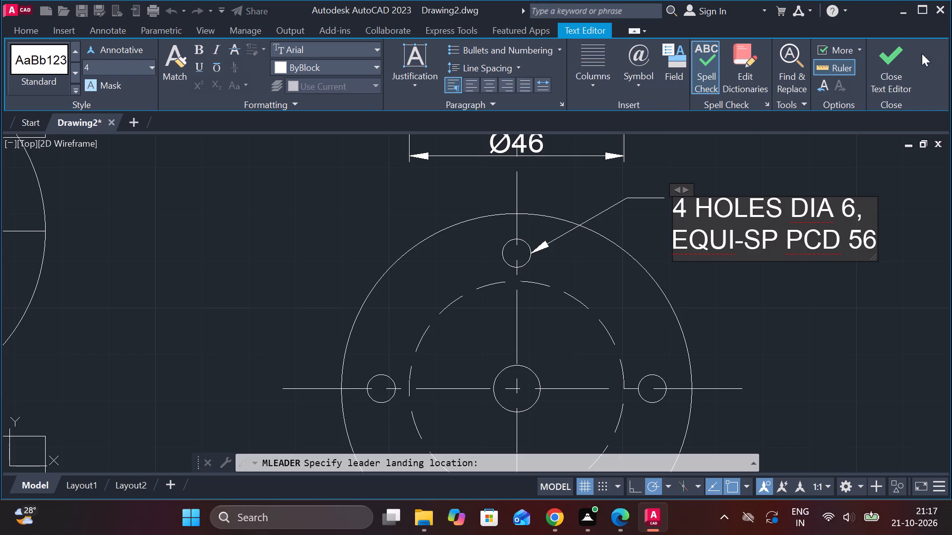
left_click(899, 55)
Copy the "1.VALVE BODY(CAST IRON) 1 NO." caption to below the cover's circular view.
scroll(679, 205, "down", 2)
scroll(674, 254, "down", 1)
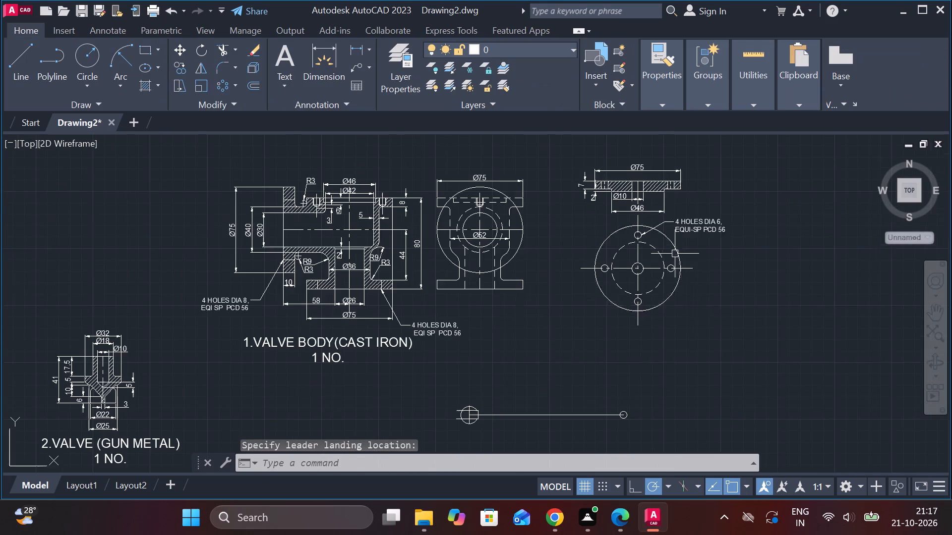
scroll(683, 259, "up", 1)
middle_click_drag(708, 272, 734, 230)
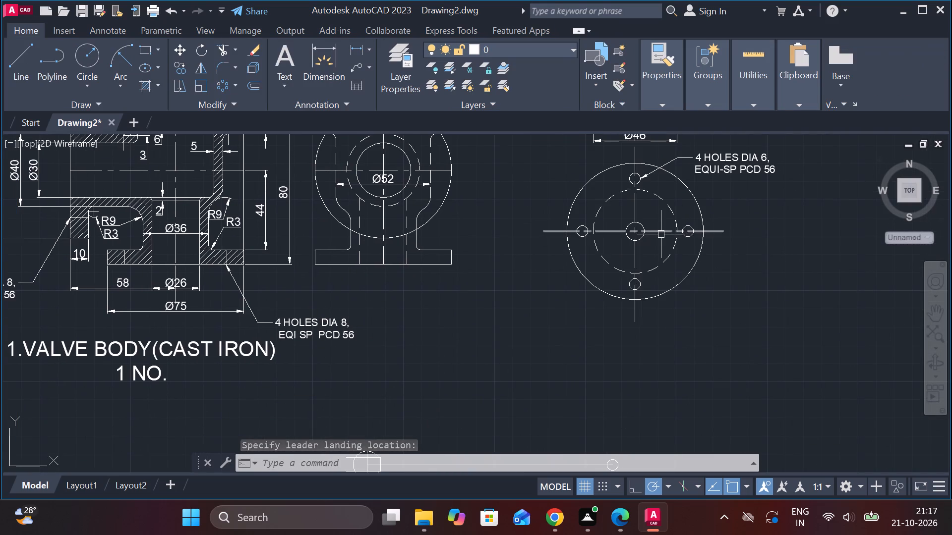
middle_click_drag(383, 329, 485, 282)
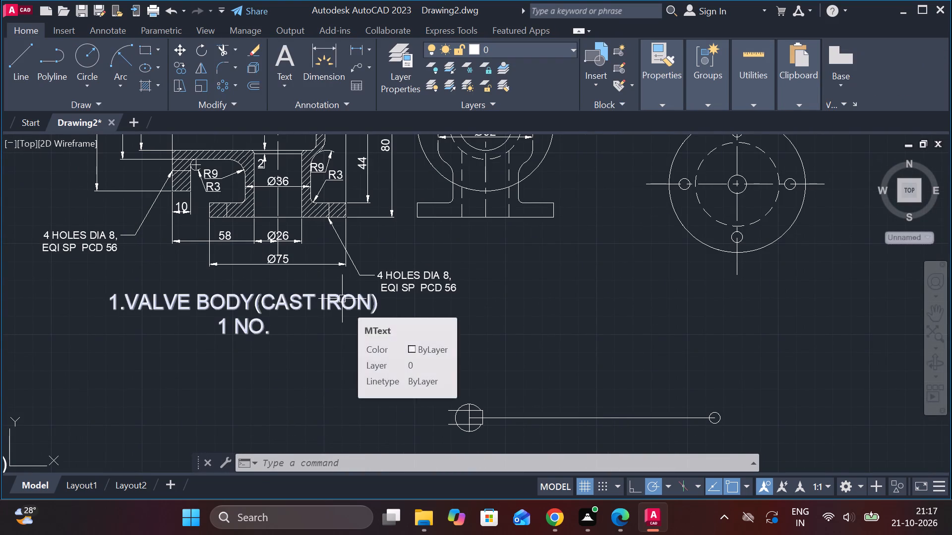
scroll(359, 319, "down", 1)
left_click(304, 308)
type("CO")
key("Return")
left_click(309, 337)
scroll(667, 334, "up", 1)
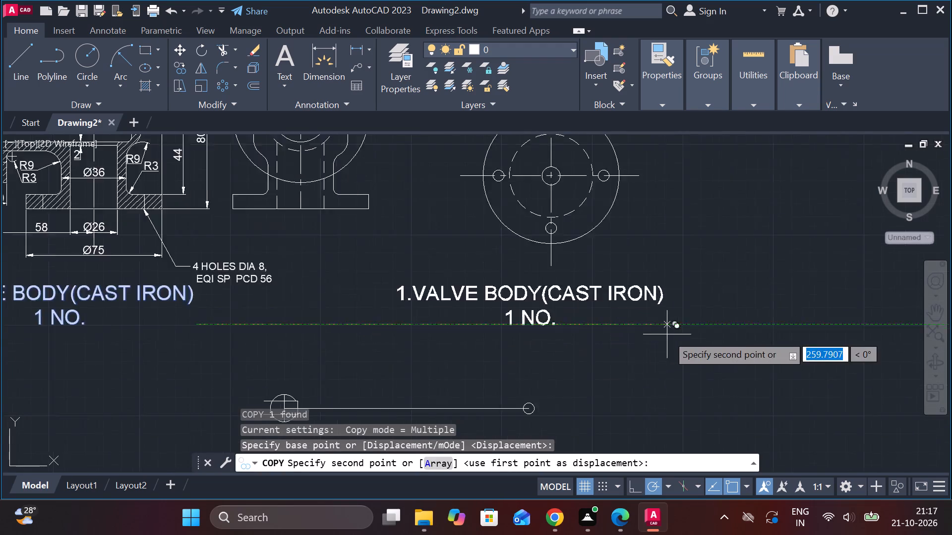
scroll(667, 334, "up", 1)
left_click(694, 294)
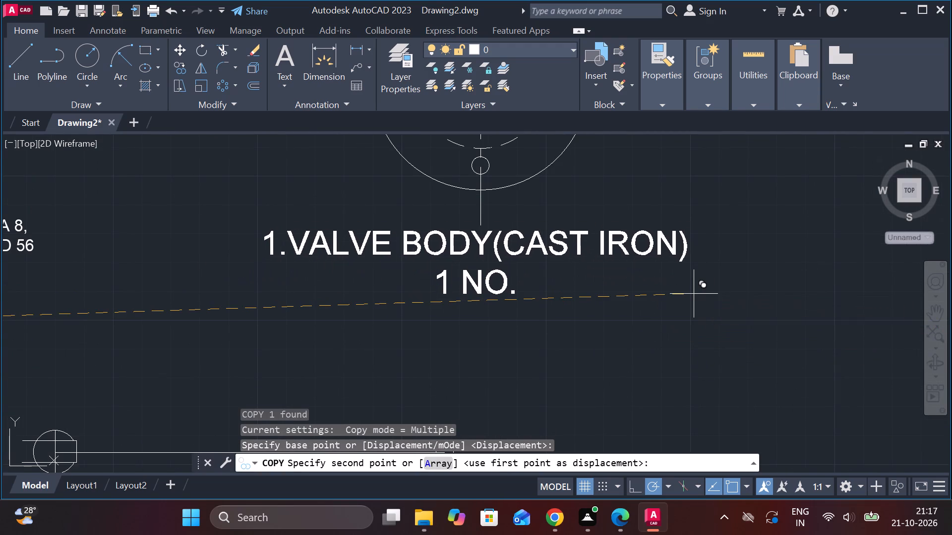
Change the caption below the cover's circular view to read "7.FLANGE" and "(CAST IRON) 1 NO." on two lines.
key("Escape")
scroll(706, 295, "down", 2)
scroll(559, 294, "up", 2)
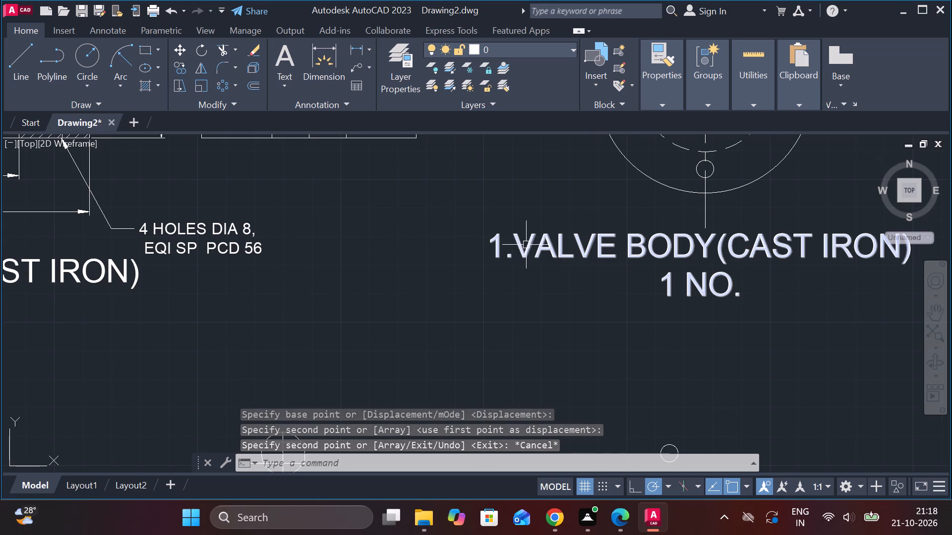
double_click(530, 238)
left_click(508, 250)
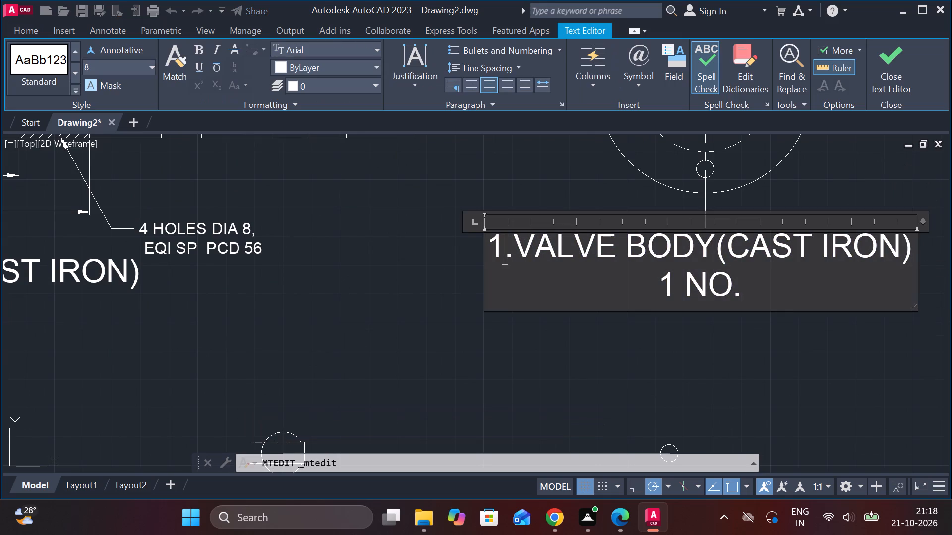
key("BackSpace")
key("7")
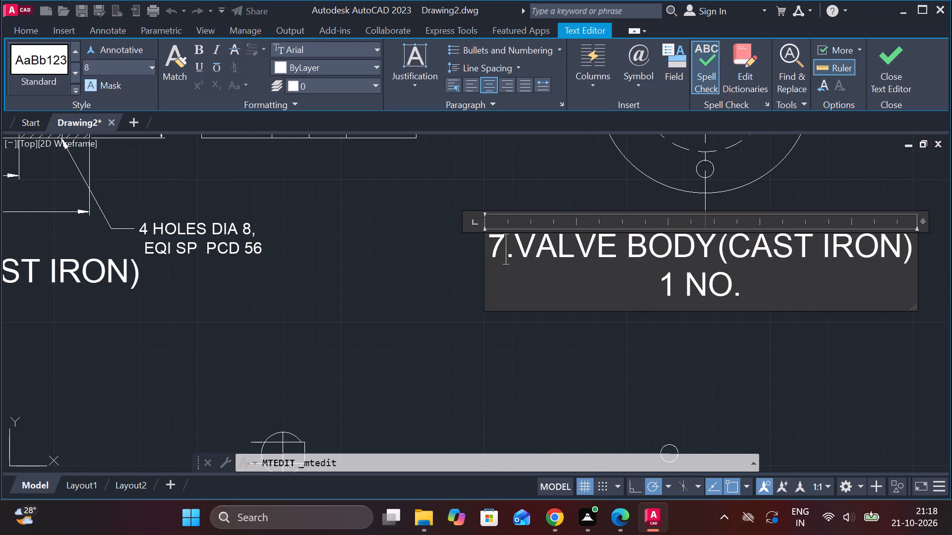
key("Right")
key("Right")
key("Right")
key("Right")
key("Right")
key("Right")
key("Right")
key("Right")
key("Right")
key("Right")
key("Right")
key("BackSpace")
key("BackSpace")
key("BackSpace")
key("BackSpace")
key("BackSpace")
key("BackSpace")
key("BackSpace")
key("BackSpace")
key("BackSpace")
key("BackSpace")
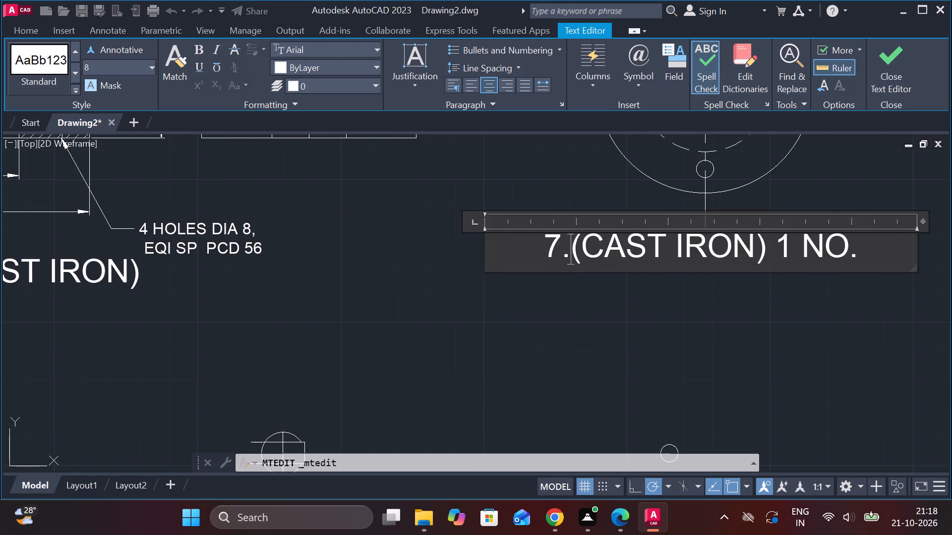
type("FLANGE")
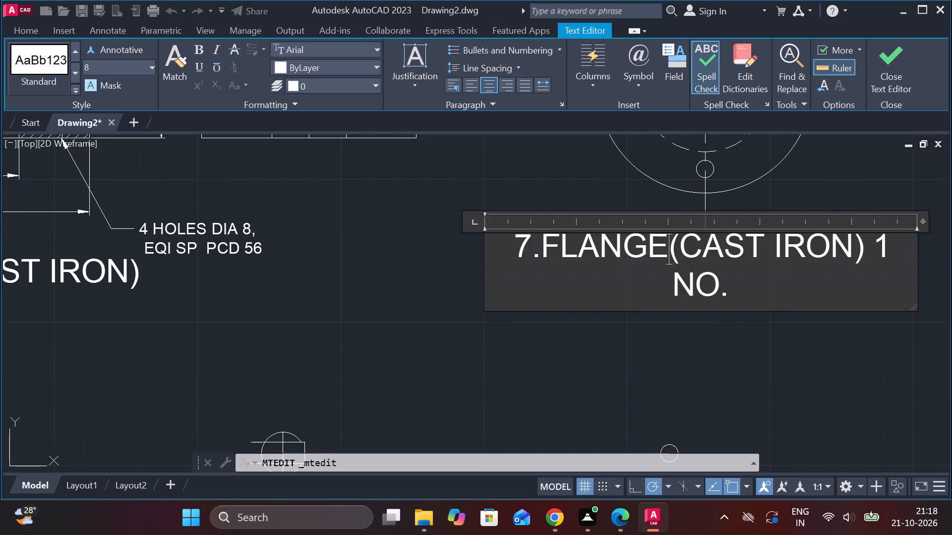
key("Return")
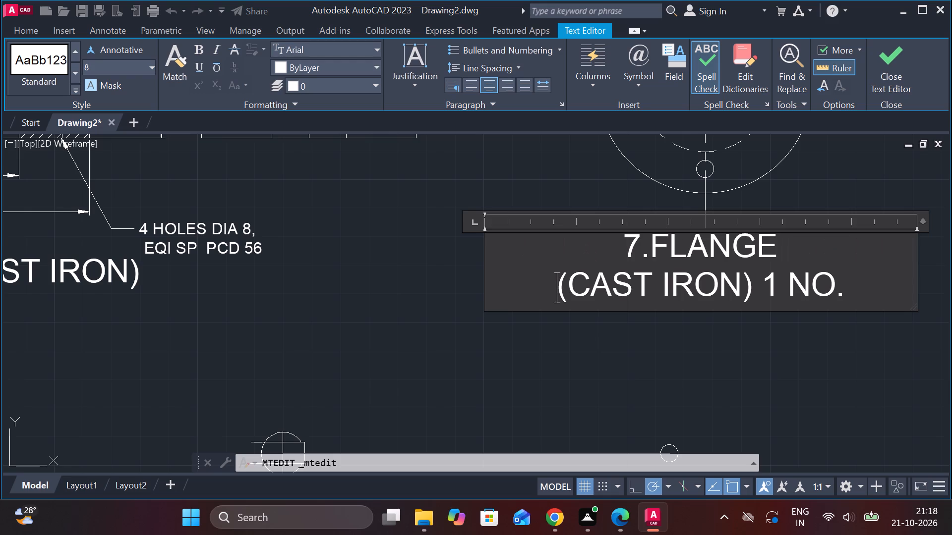
left_click(846, 92)
left_click(878, 53)
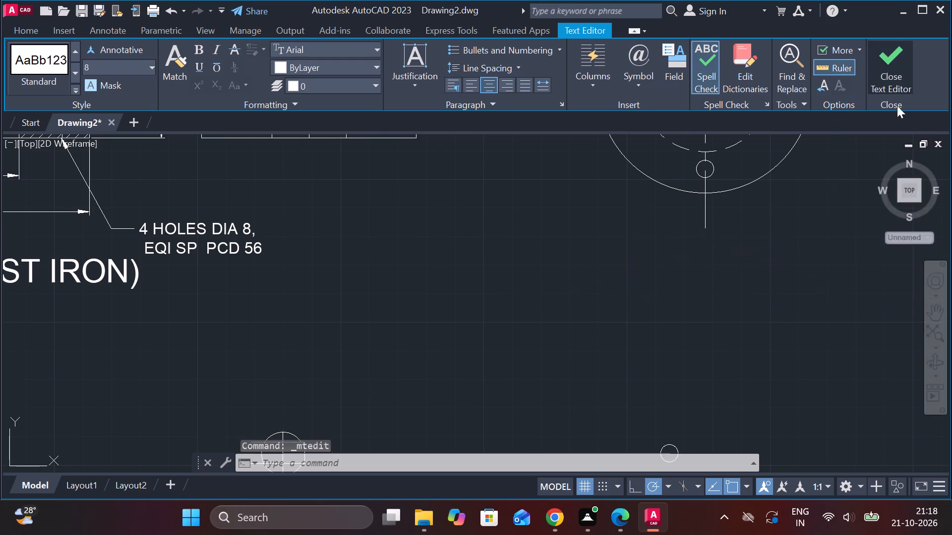
Move both flange views with their dimensions, hole note and caption to the empty space above the fulcrum bolt drawing.
scroll(874, 152, "down", 3)
middle_click_drag(840, 201, 627, 346)
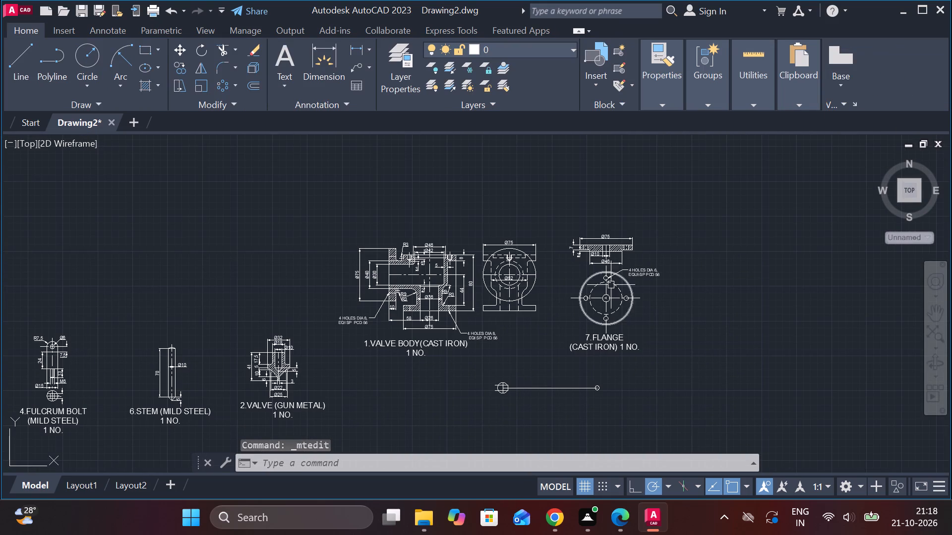
scroll(584, 252, "up", 1)
left_click(524, 210)
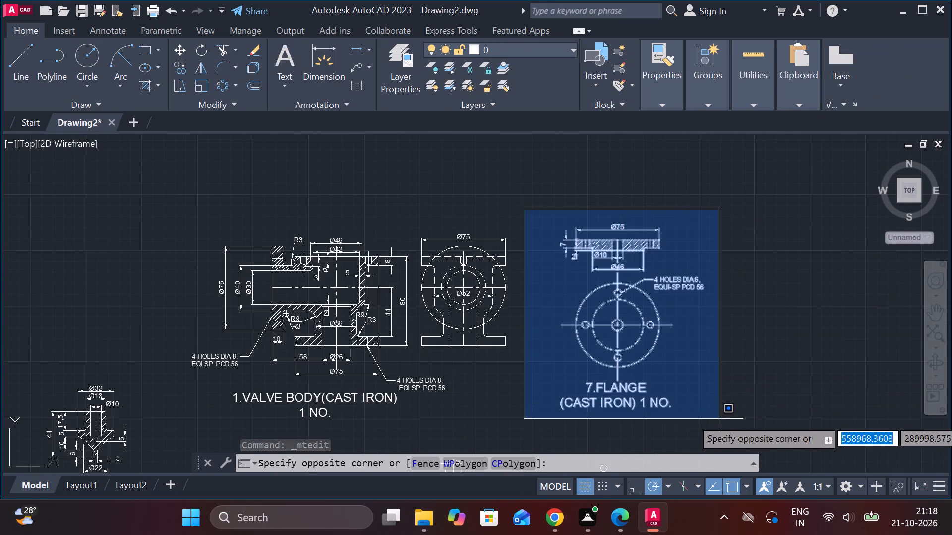
left_click(727, 418)
key("m")
key("Return")
left_click(737, 380)
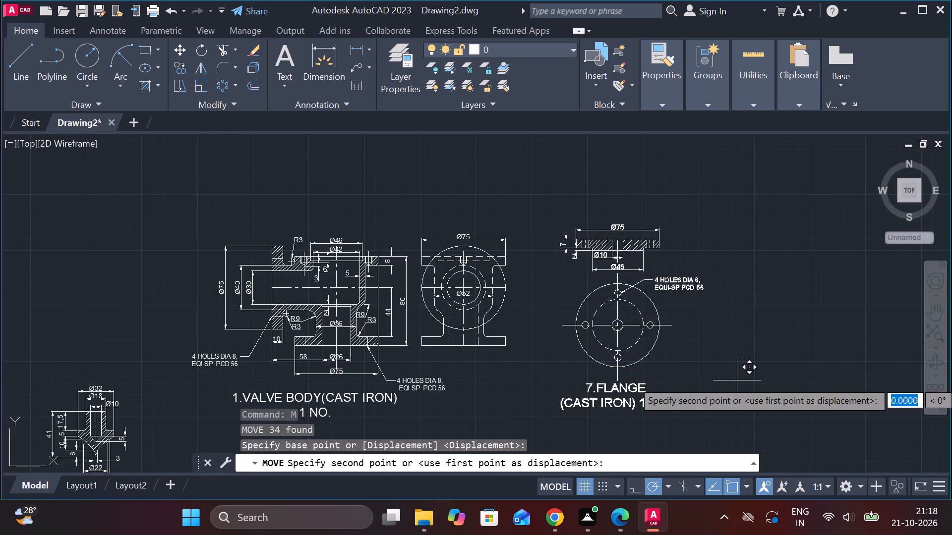
scroll(737, 380, "down", 3)
middle_click_drag(441, 348, 561, 261)
scroll(530, 258, "up", 2)
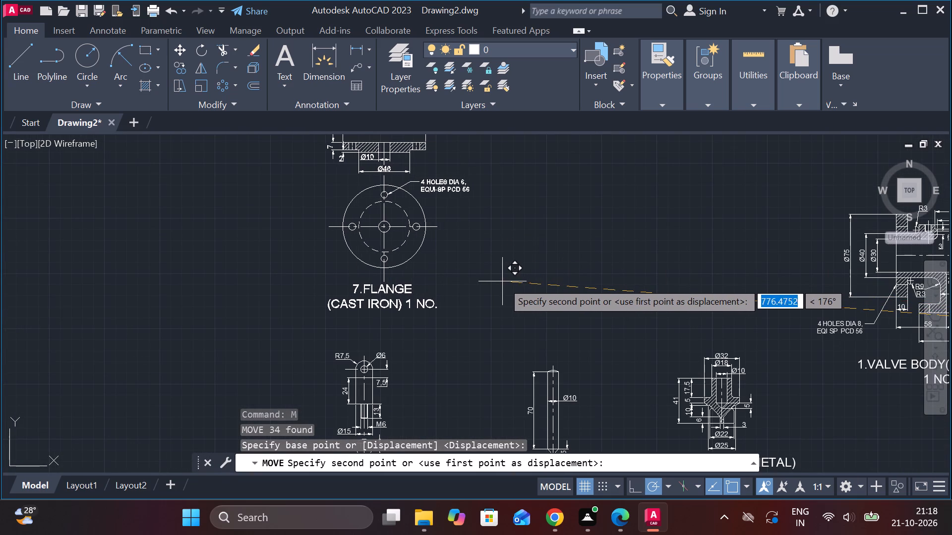
left_click(494, 277)
Draw a closed rectangle 6 wide and 15 high with lines in the empty space below the valve body caption.
scroll(535, 273, "down", 2)
middle_click_drag(553, 275, 481, 254)
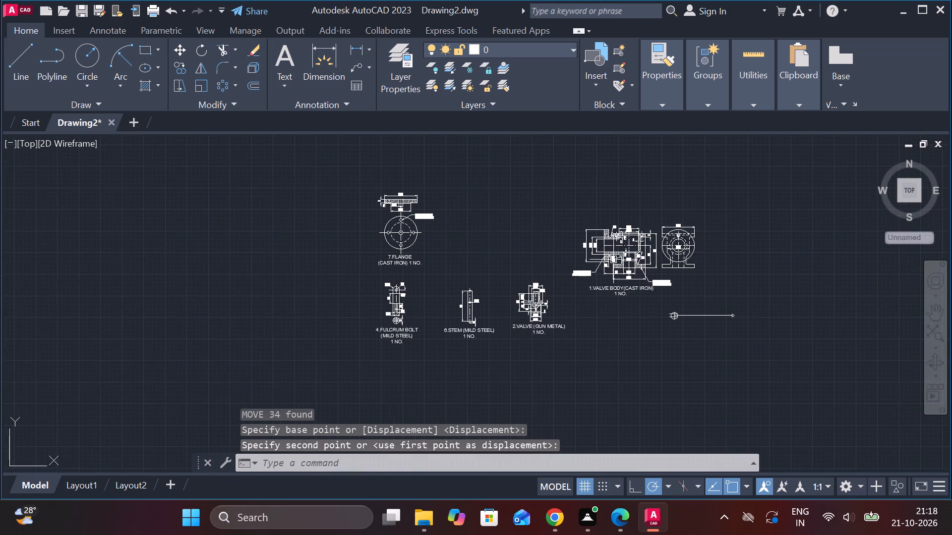
scroll(613, 255, "up", 2)
middle_click_drag(677, 335, 601, 273)
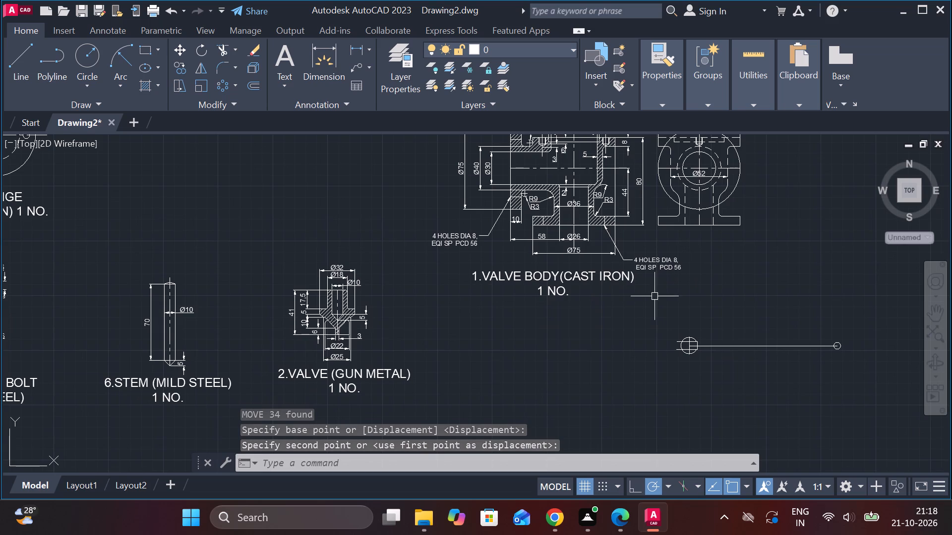
middle_click_drag(663, 324, 659, 298)
scroll(506, 334, "up", 1)
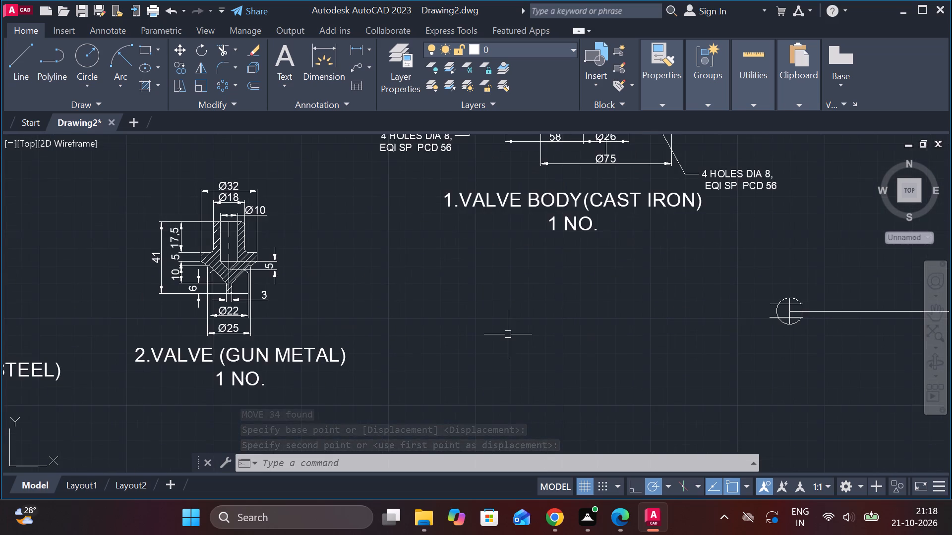
scroll(508, 334, "down", 2)
scroll(508, 334, "up", 2)
middle_click_drag(515, 331, 615, 274)
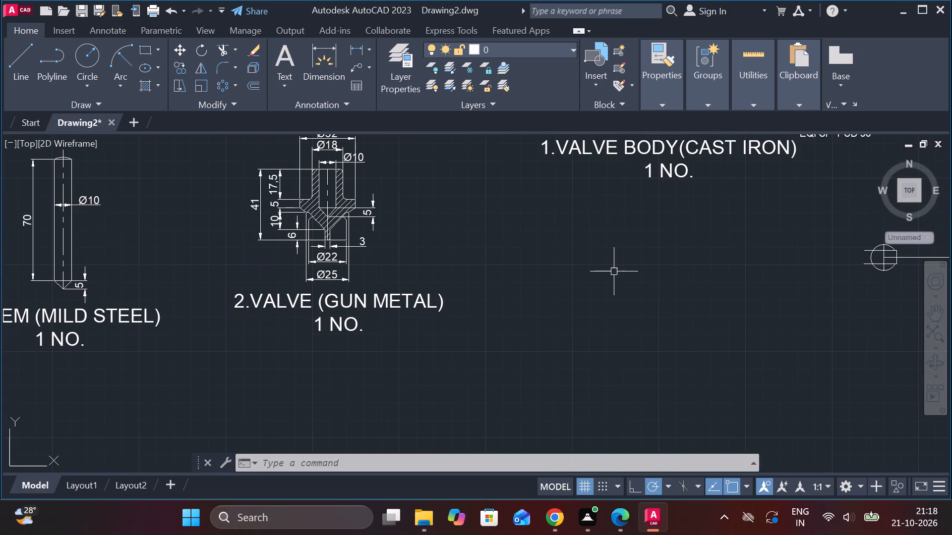
middle_click_drag(578, 282, 550, 264)
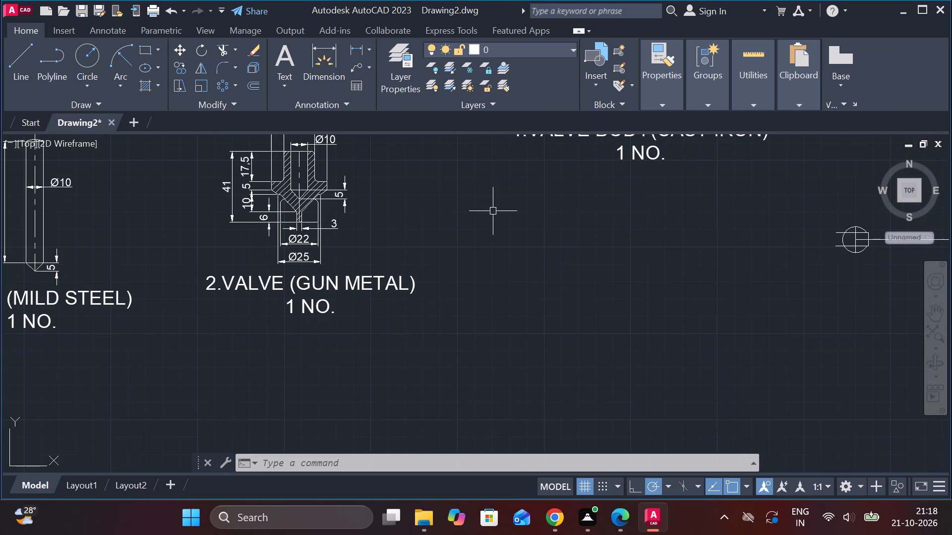
key("l")
key("Return")
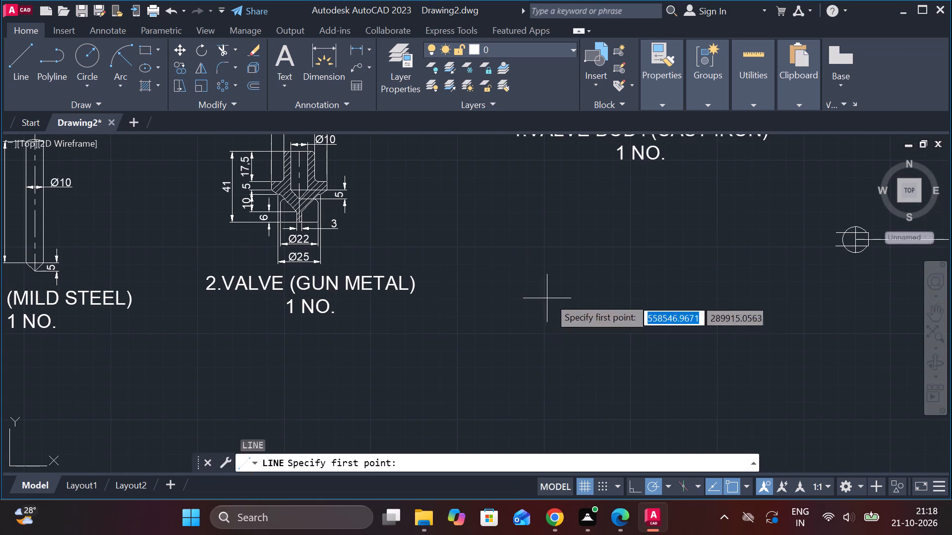
left_click(560, 278)
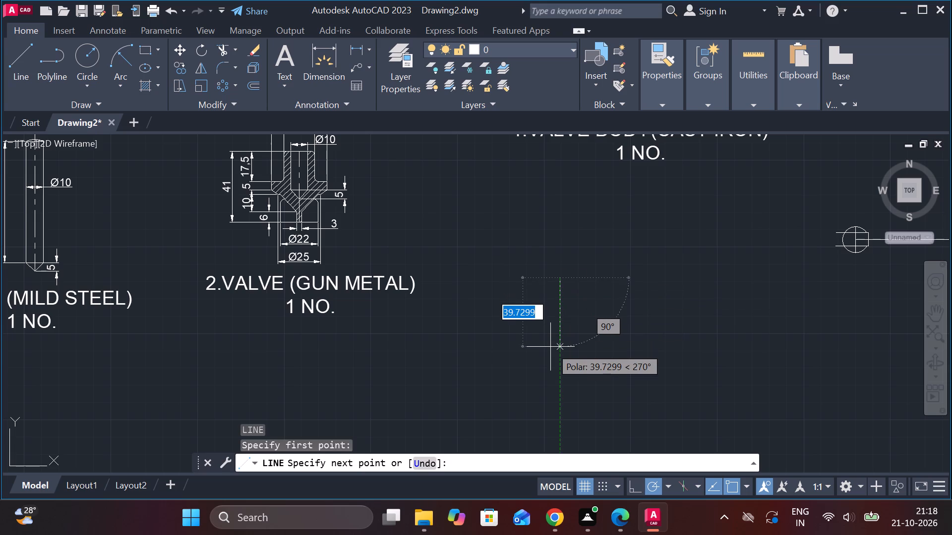
type("14")
key("BackSpace")
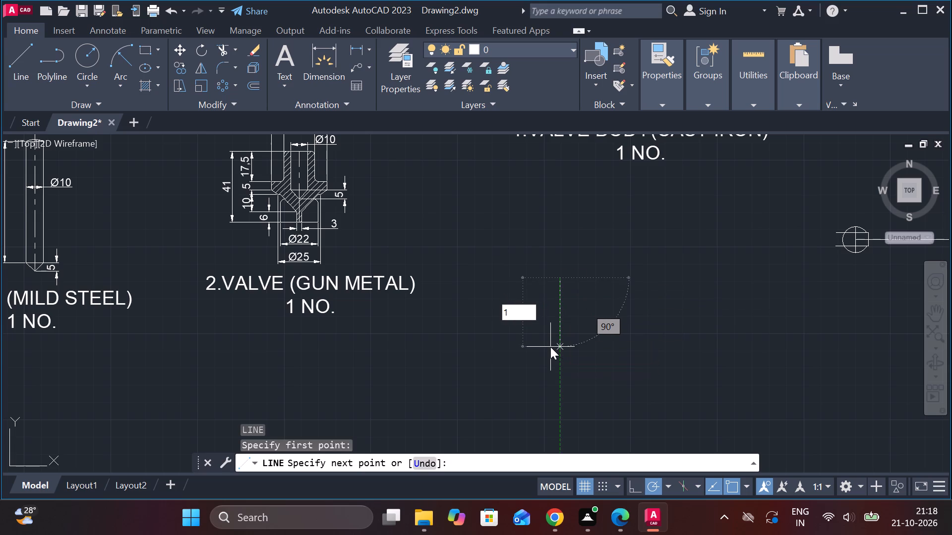
type("5")
key("space")
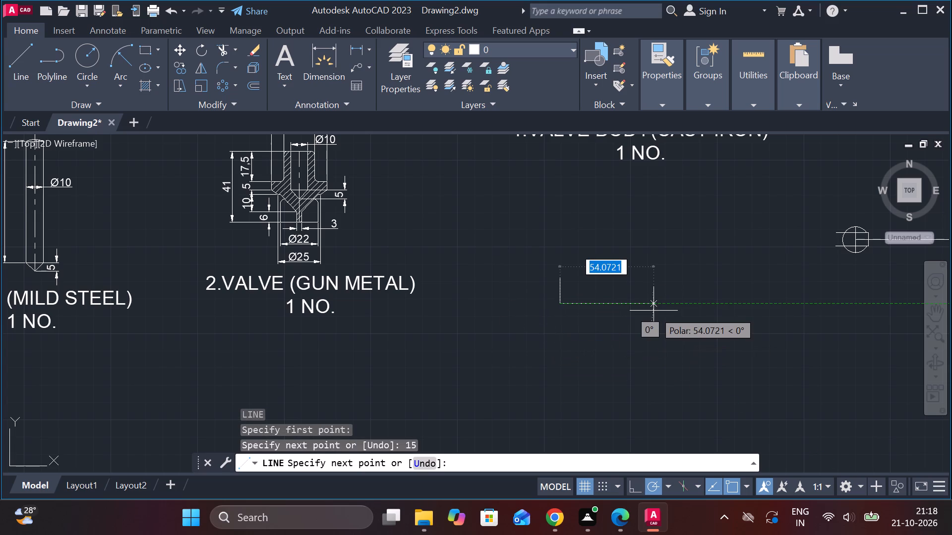
key("6")
key("Return")
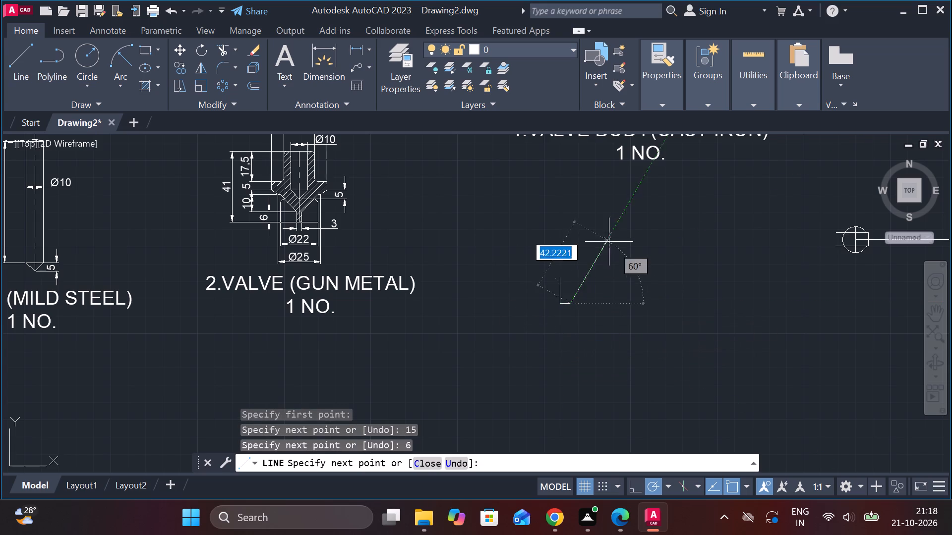
type("15")
key("space")
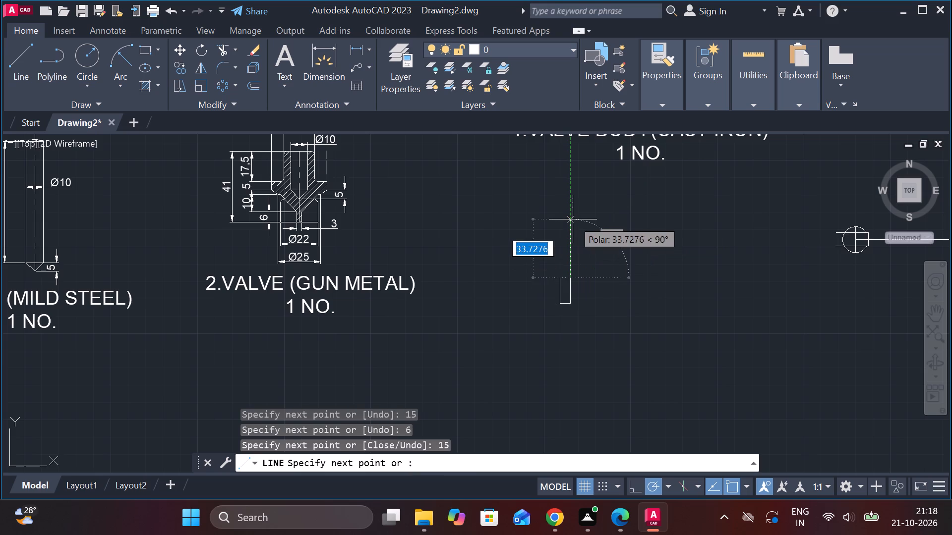
type("C")
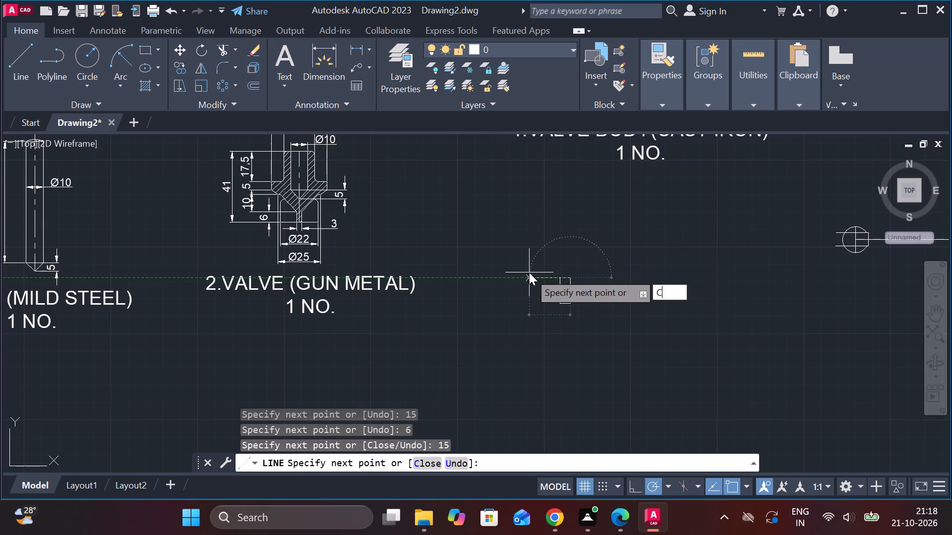
key("space")
scroll(568, 266, "up", 2)
middle_click_drag(567, 270, 548, 233)
scroll(547, 222, "up", 1)
middle_click_drag(550, 225, 537, 195)
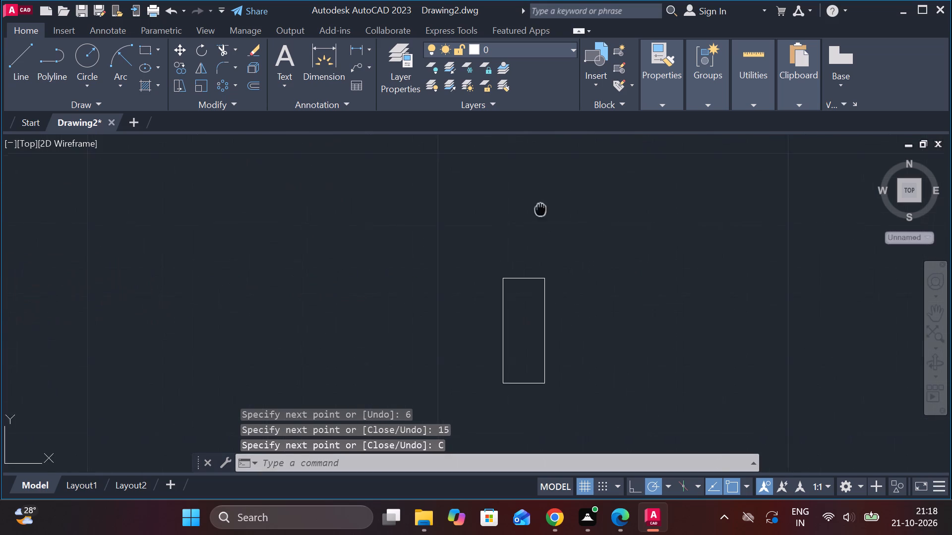
middle_click_drag(537, 195, 530, 163)
key("Escape")
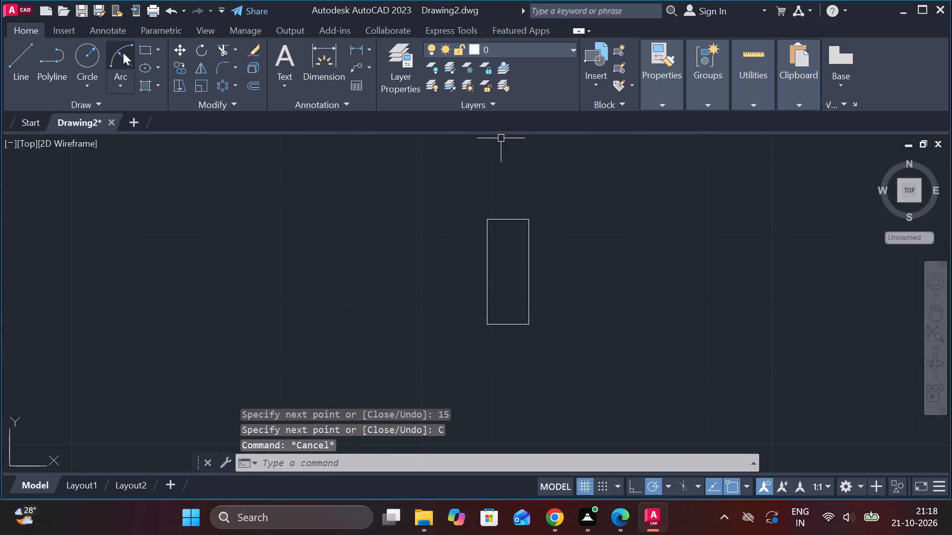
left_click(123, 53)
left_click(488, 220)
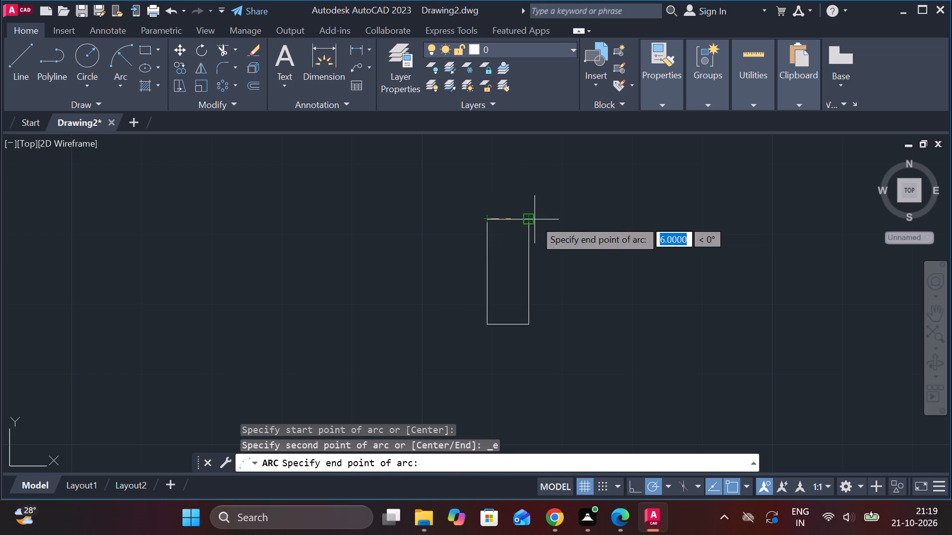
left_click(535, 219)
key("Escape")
Draw a shallow three-point arc through the rectangle's two top corners, ending beyond its left side.
key("space")
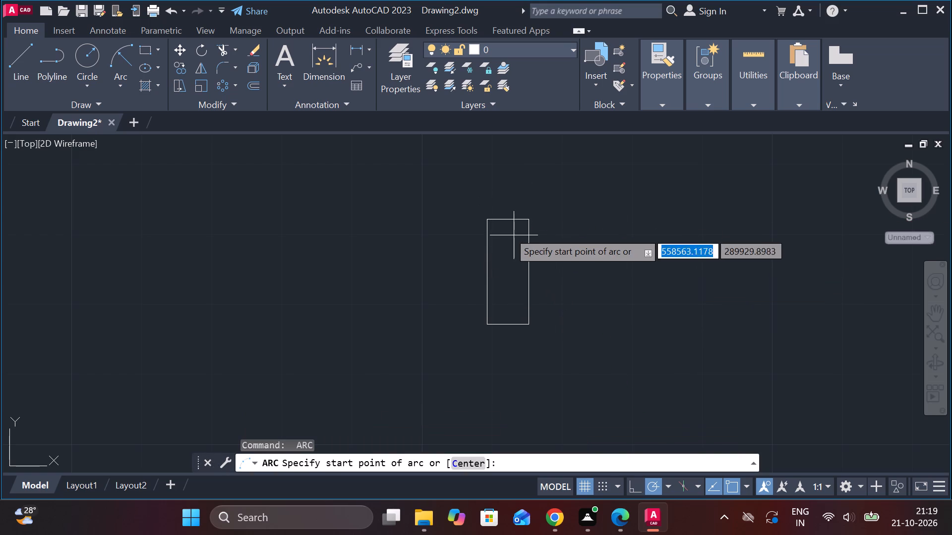
left_click(525, 223)
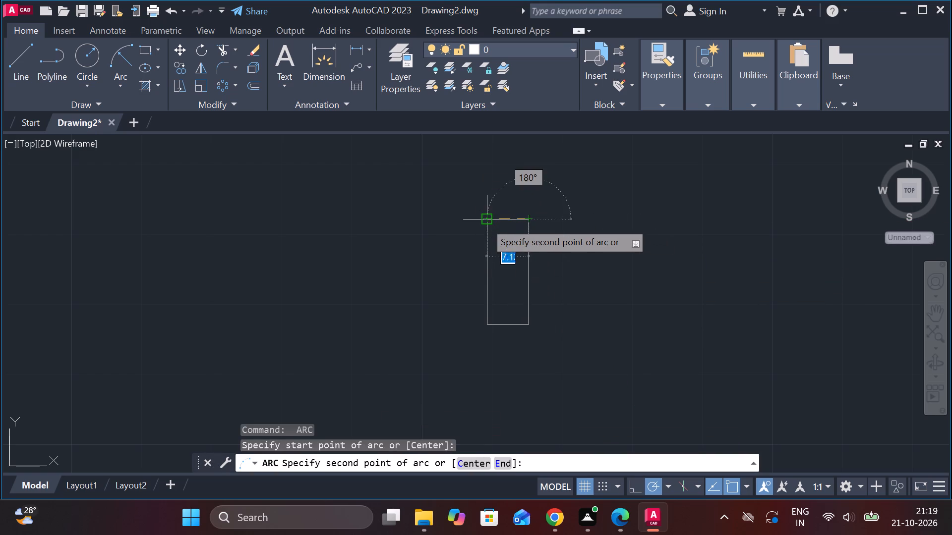
left_click(485, 222)
left_click(447, 258)
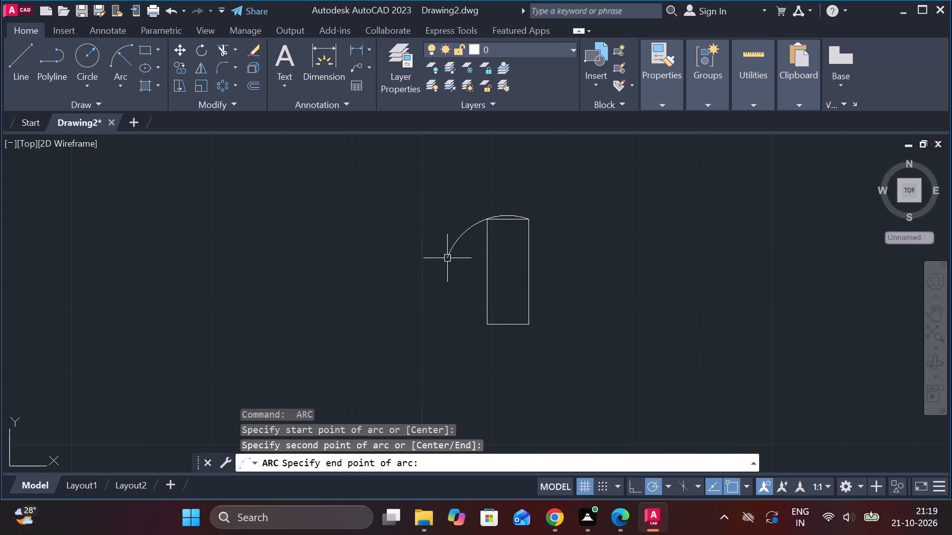
key("Escape")
Draw a matching three-point arc through the rectangle's two bottom corners, ending beyond its right side.
key("space")
left_click(486, 329)
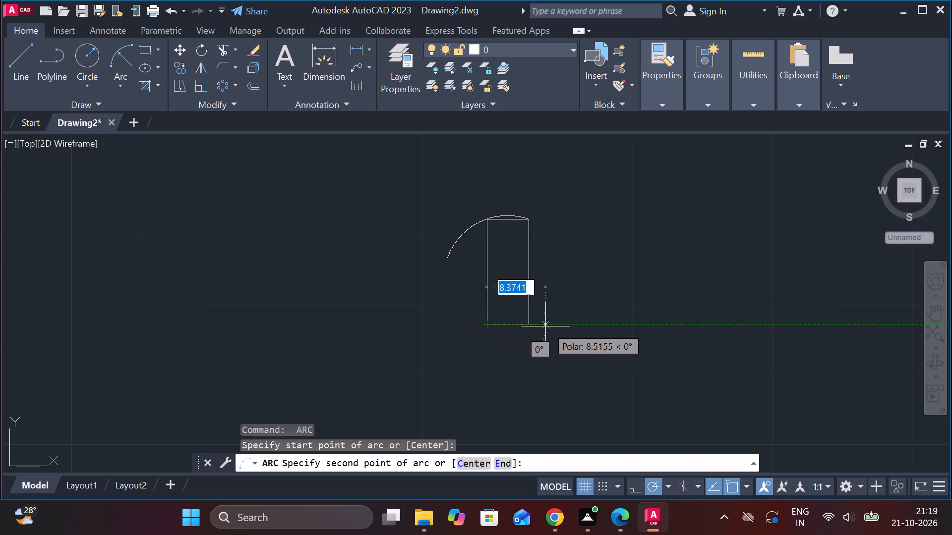
left_click(535, 326)
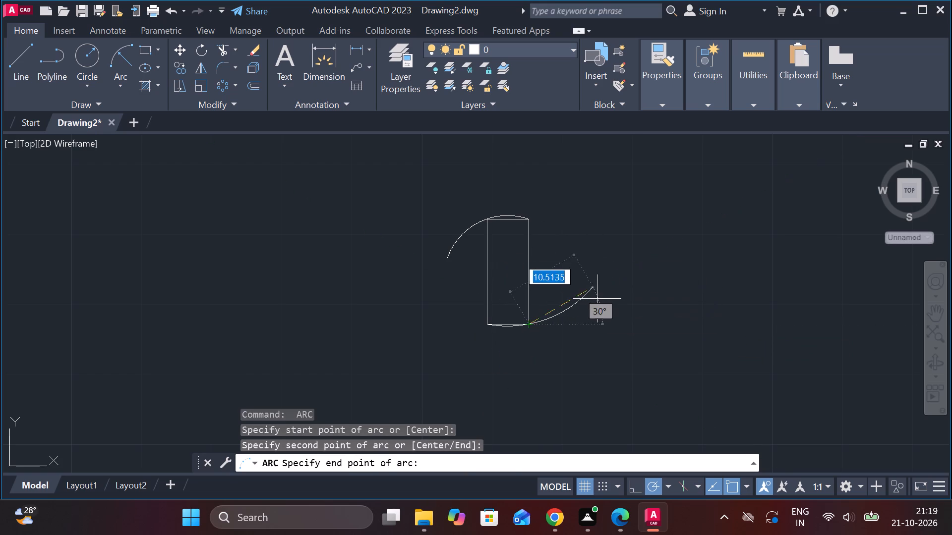
left_click(559, 238)
key("Escape")
Trim the parts of both arcs that extend outside the rectangle's sides, leaving only the domed ends.
type("TR")
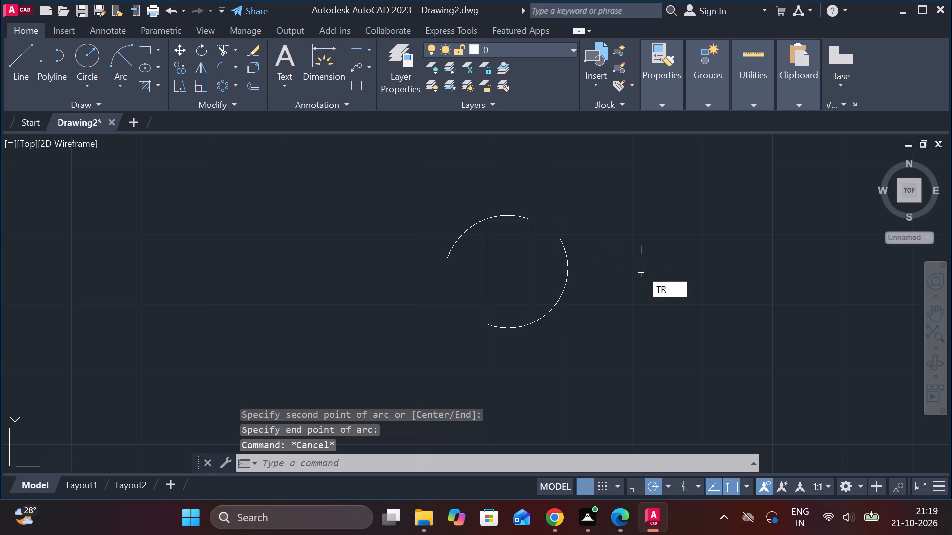
key("space")
left_click(562, 301)
left_click(456, 245)
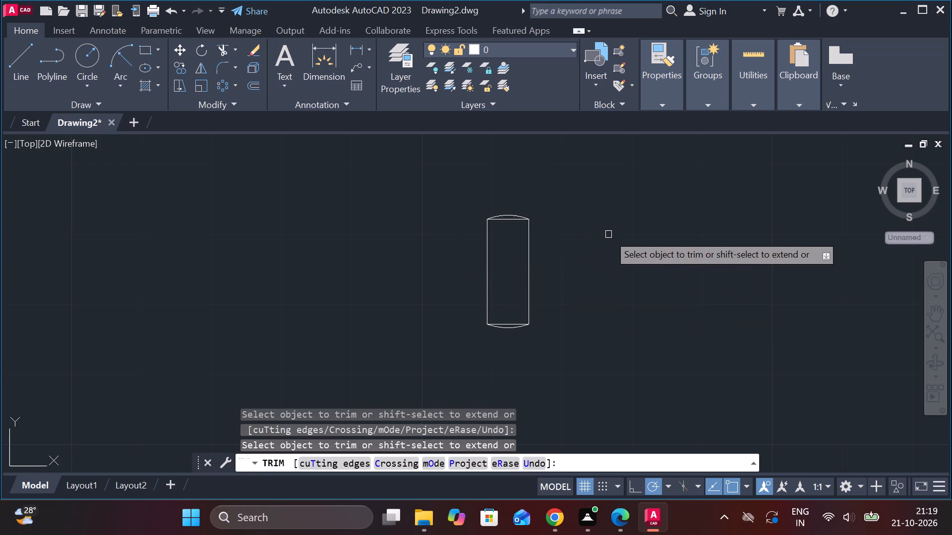
key("Escape")
Add a linear dimension for the pin's width below it and move its text outside the right extension line.
left_click(357, 49)
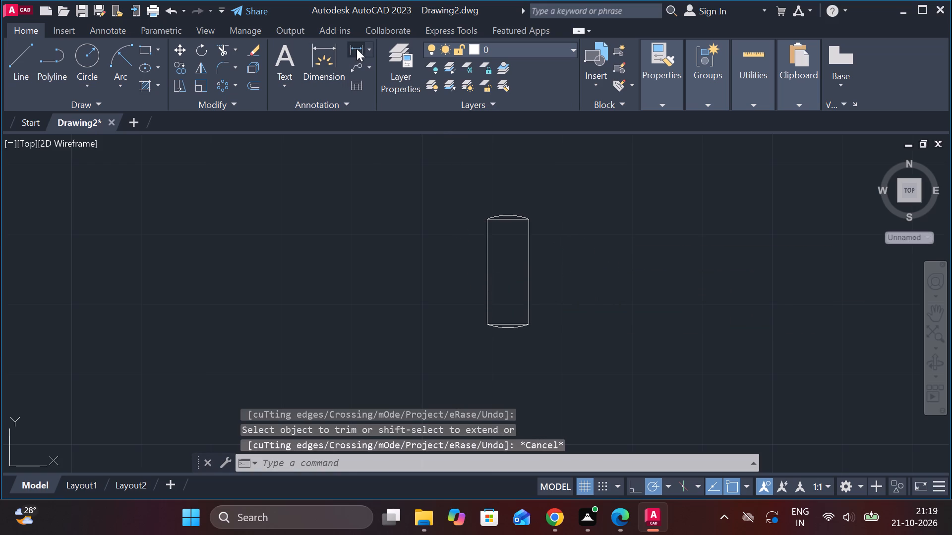
left_click(481, 329)
left_click(534, 327)
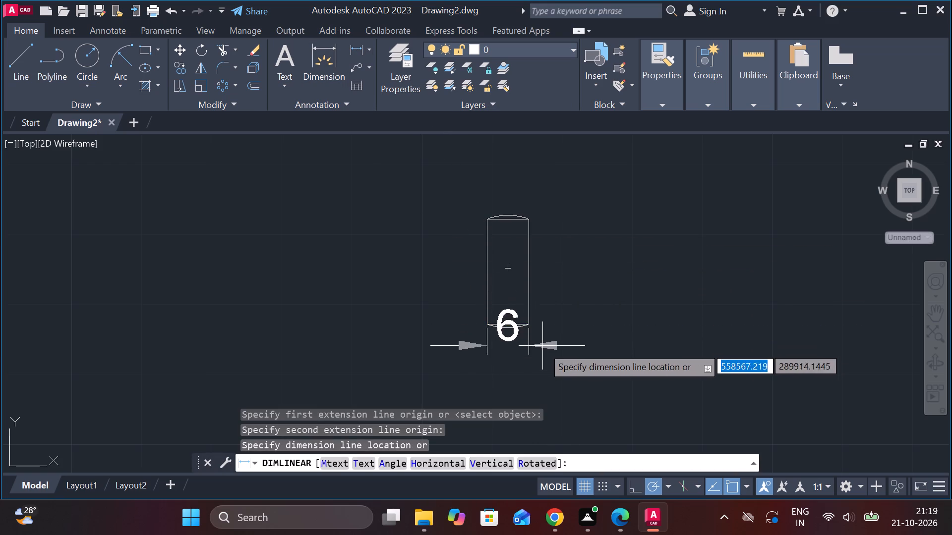
left_click(549, 372)
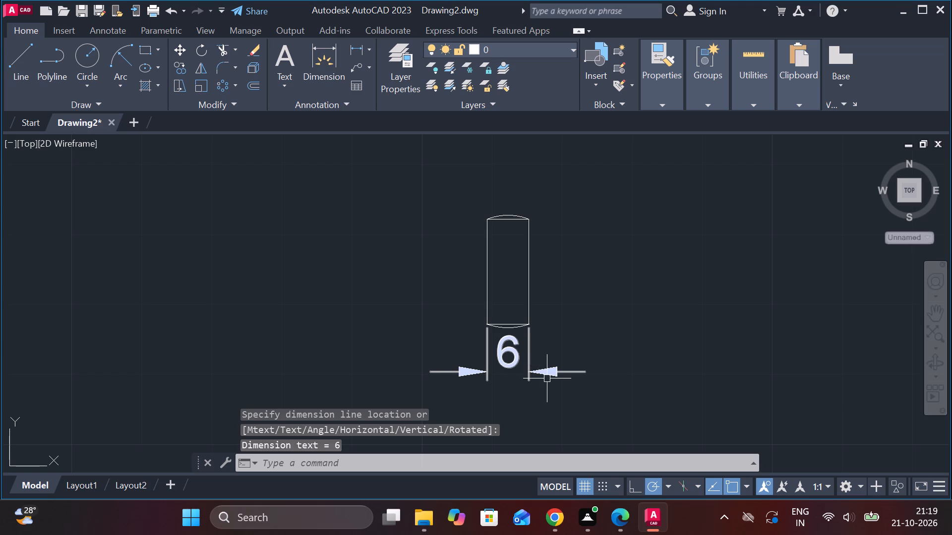
left_click(545, 375)
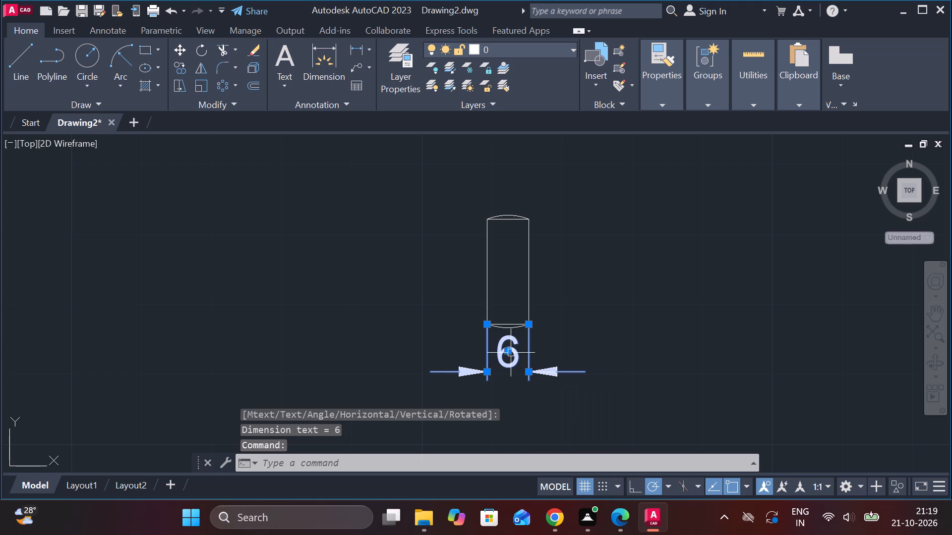
left_click(510, 350)
left_click(563, 353)
key("Escape")
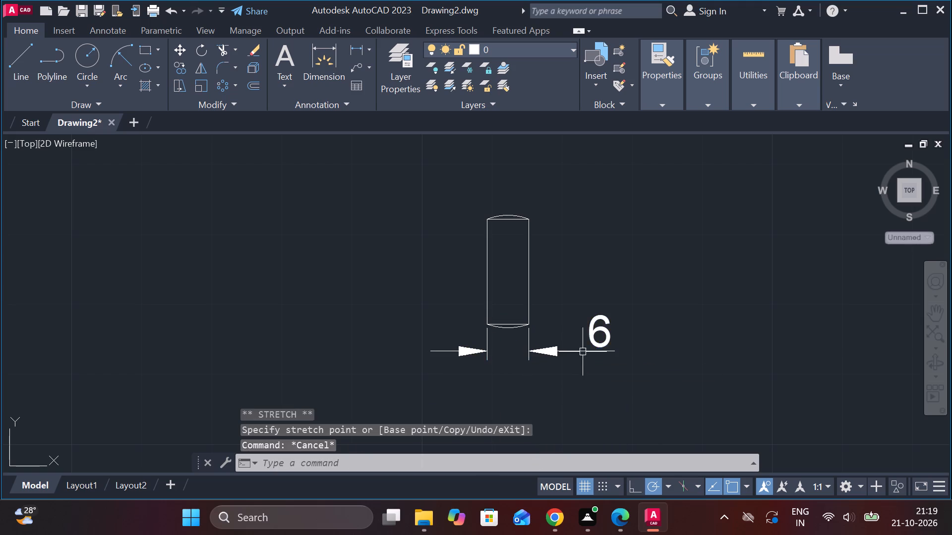
Insert a diameter symbol before the pin's width value so it reads Ø6.
double_click(589, 341)
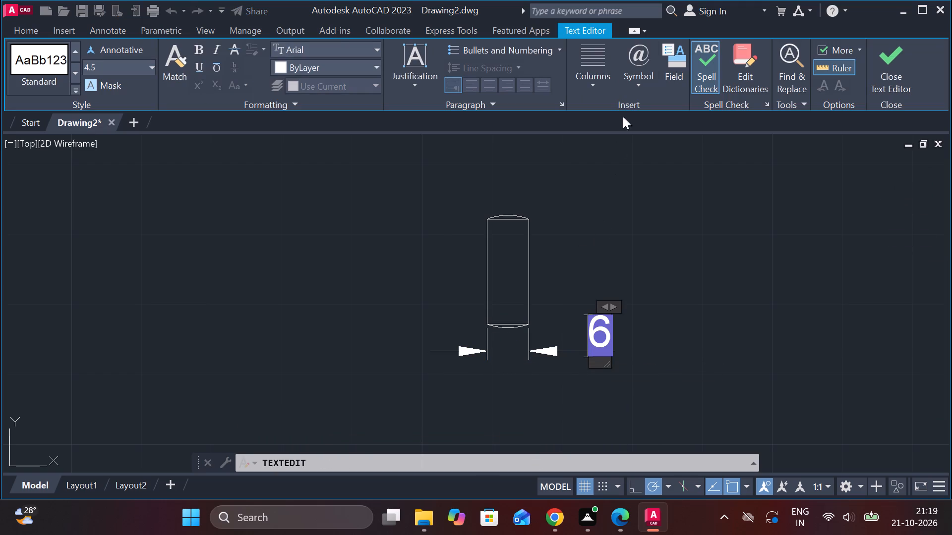
left_click(629, 90)
left_click(662, 149)
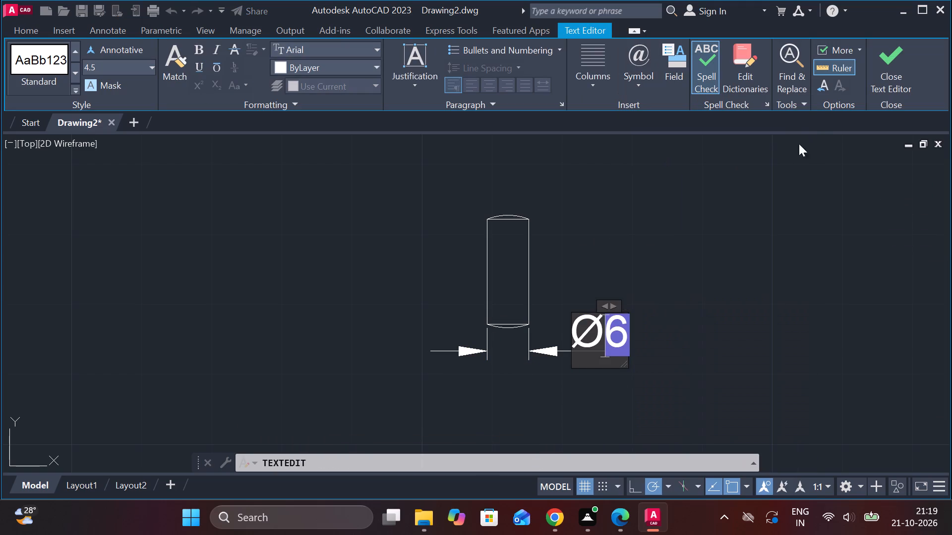
left_click(875, 70)
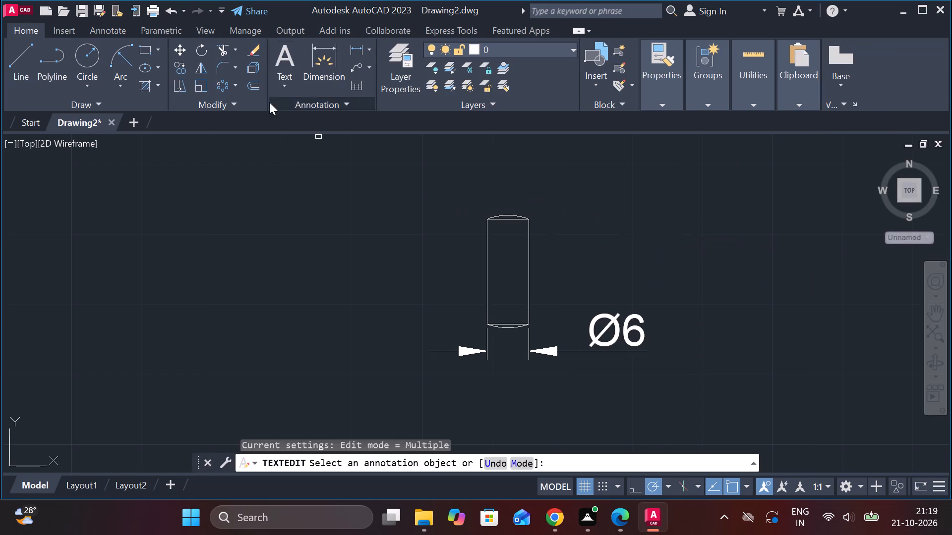
Add a vertical linear dimension for the pin's straight height between the domed ends, placed on its left side.
left_click(352, 44)
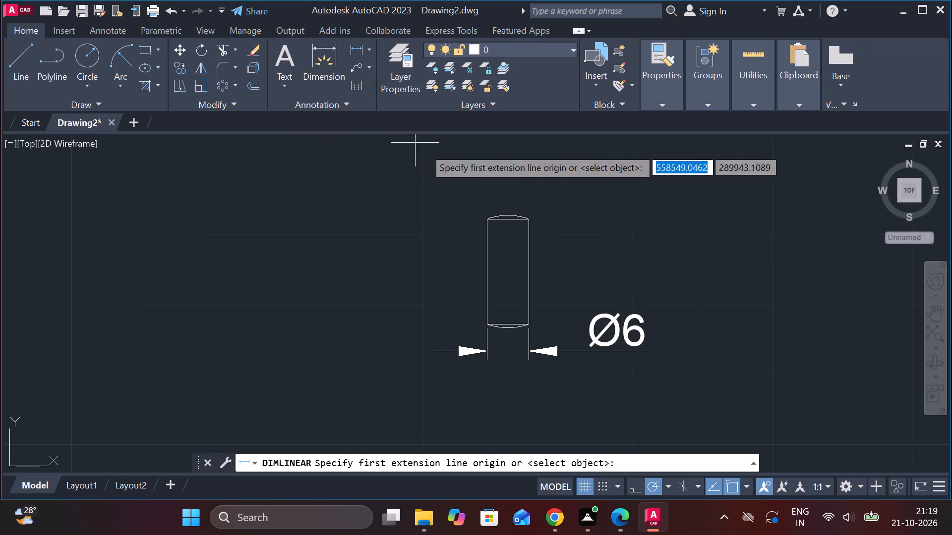
left_click(504, 222)
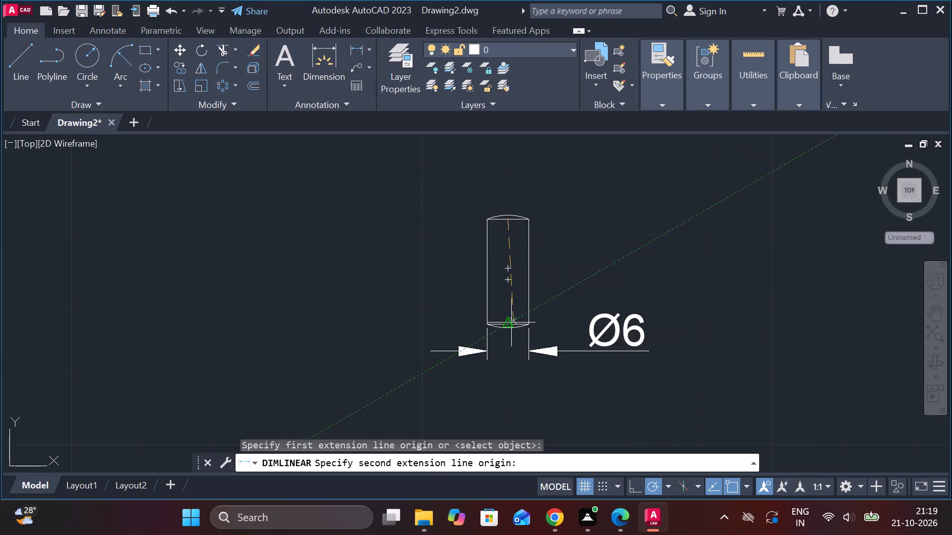
left_click(506, 323)
left_click(439, 323)
key("Escape")
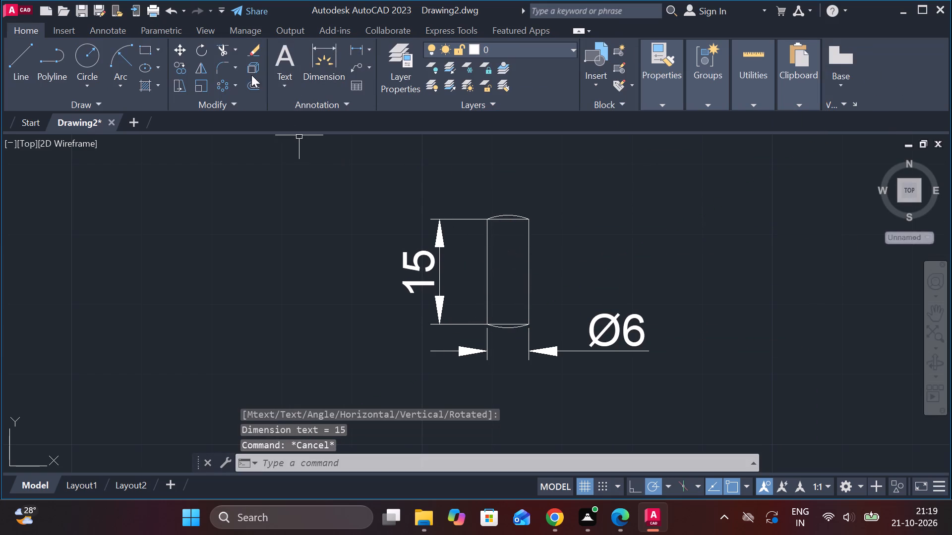
Draw a vertical centre line through the pin, extending past both domed ends, and give it the CENTER linetype.
left_click(14, 57)
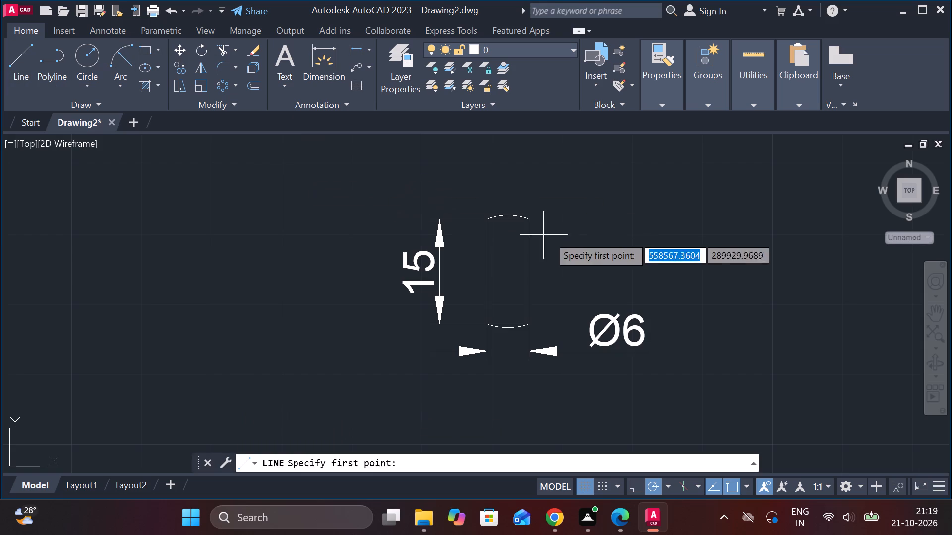
left_click(509, 201)
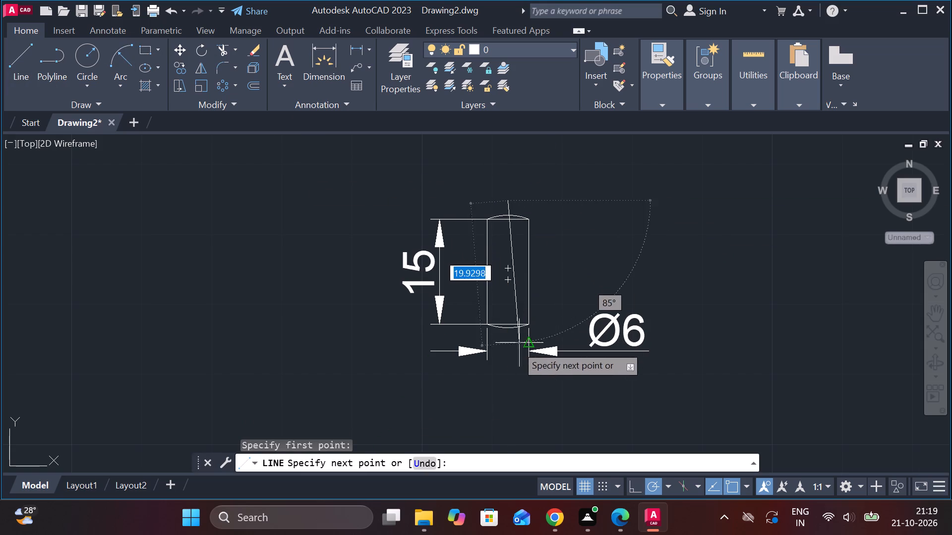
left_click(510, 352)
key("Escape")
left_click(507, 255)
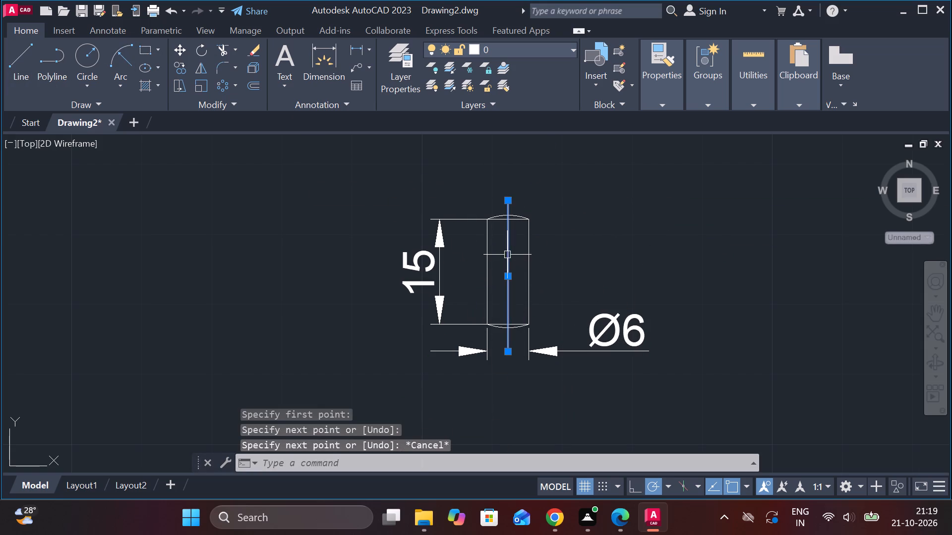
left_click(658, 100)
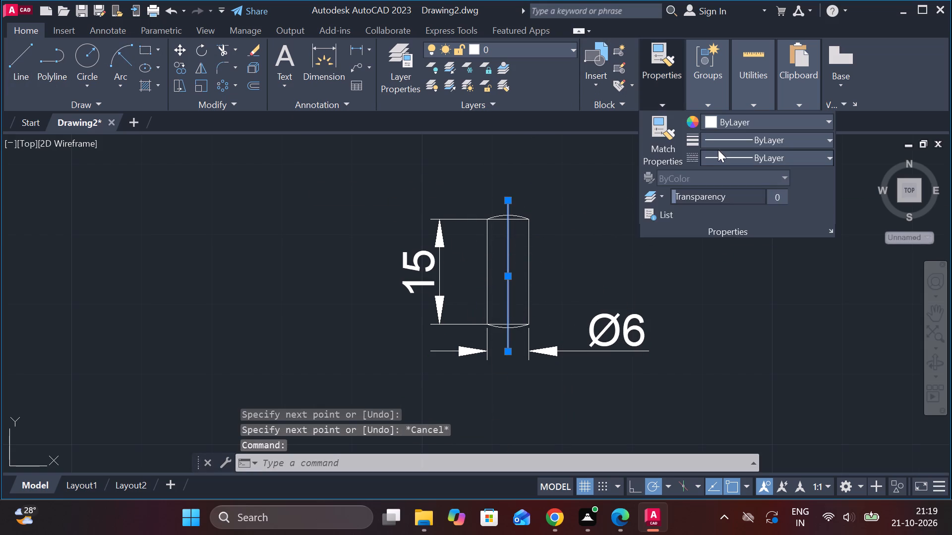
left_click(718, 150)
left_click(752, 209)
key("Escape")
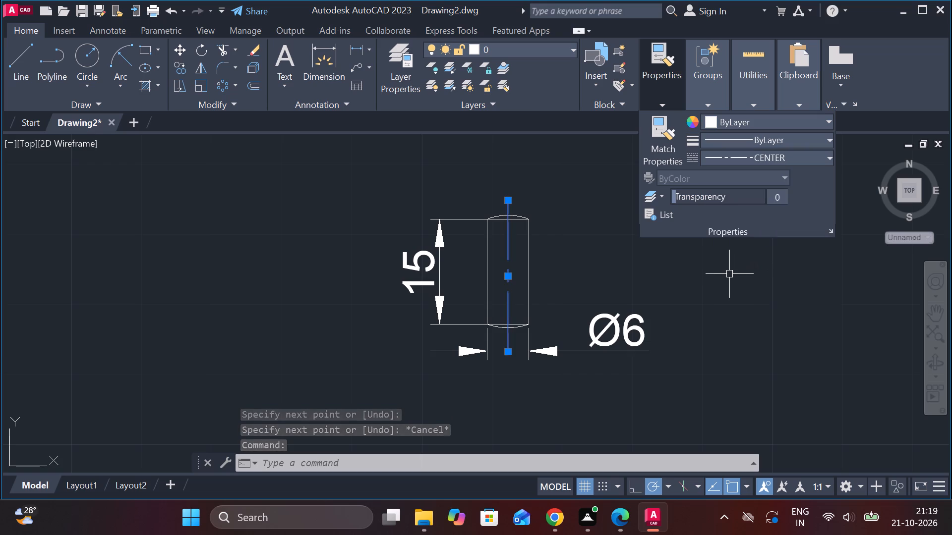
Copy the fulcrum bolt caption to just below the dimensioned pin.
scroll(729, 274, "down", 3)
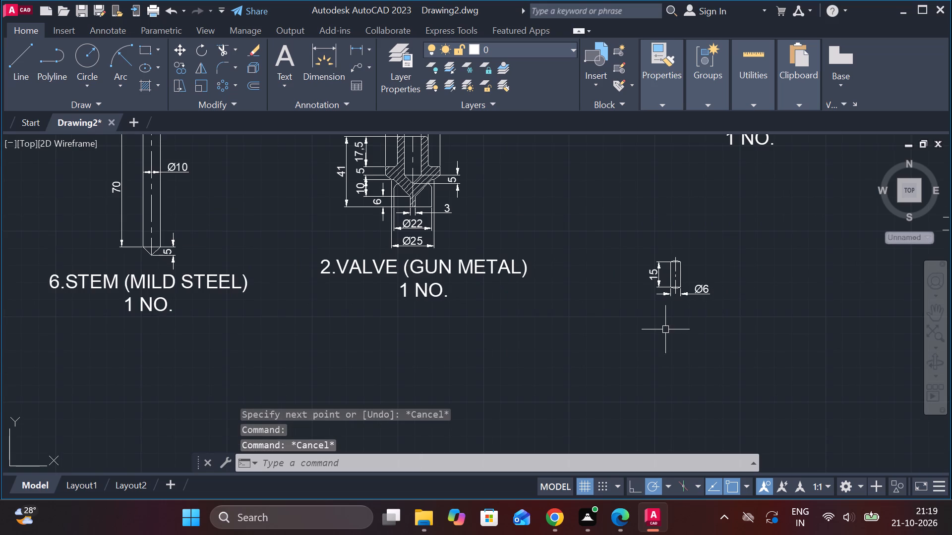
scroll(658, 329, "down", 2)
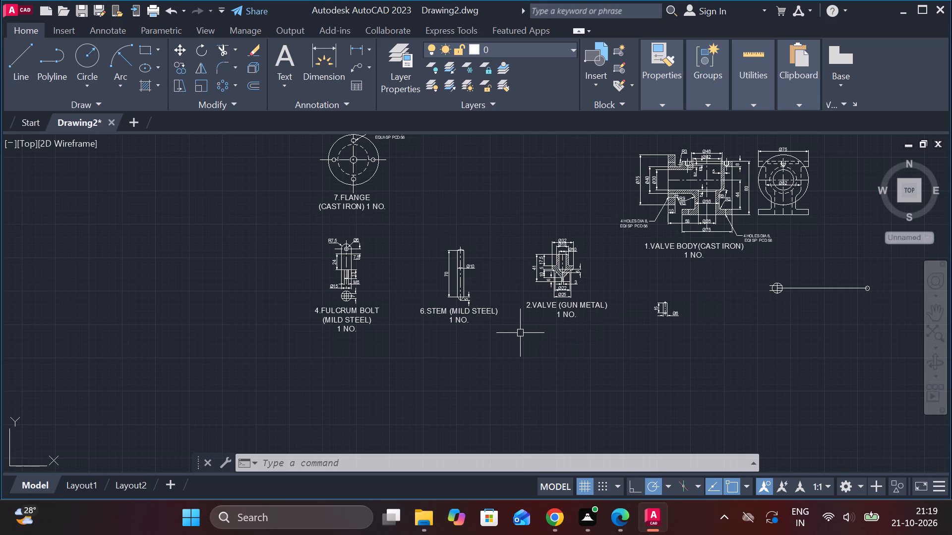
scroll(390, 329, "up", 1)
middle_click_drag(401, 330, 455, 313)
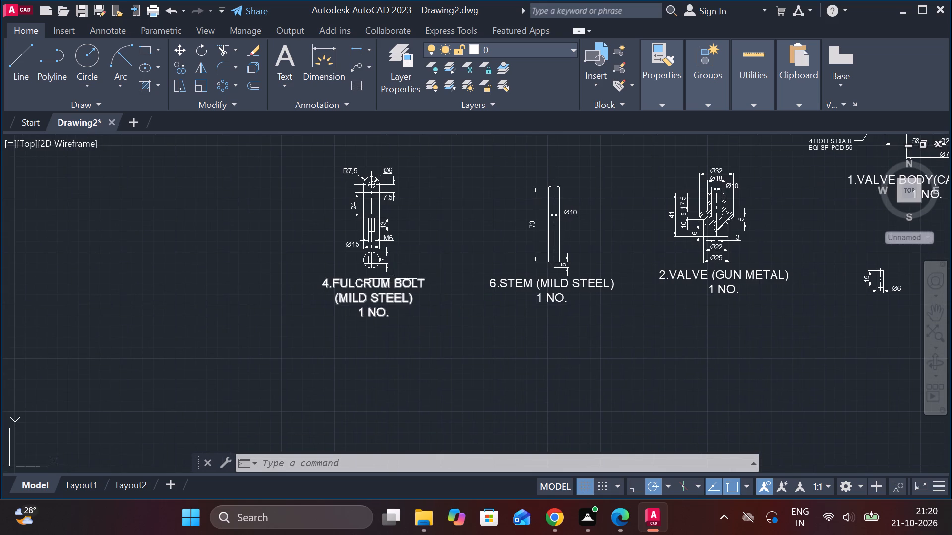
left_click(392, 281)
type("CO")
key("Return")
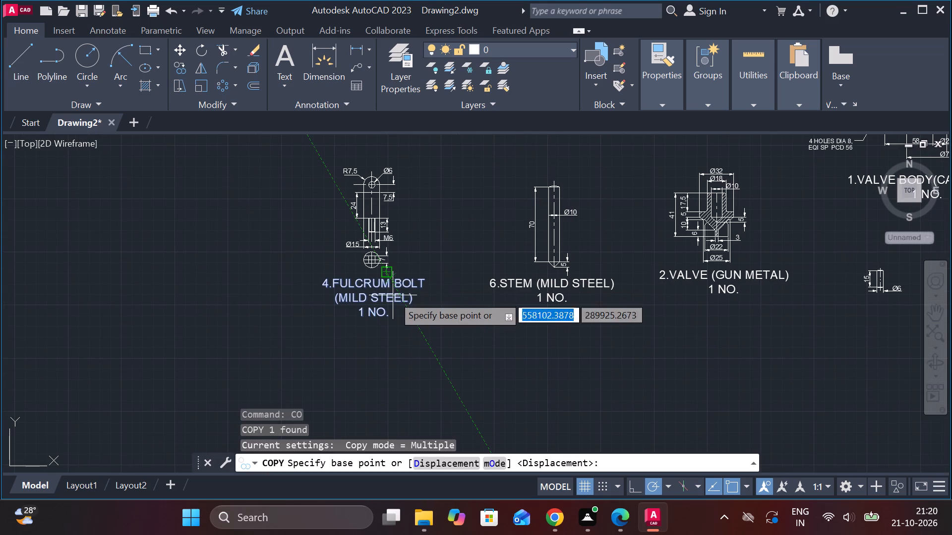
left_click(432, 327)
middle_click_drag(776, 353, 461, 385)
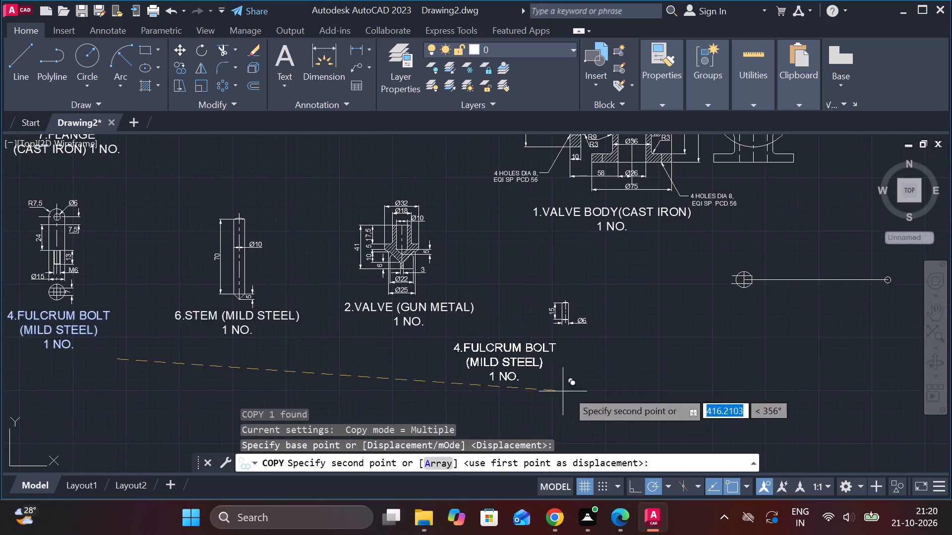
scroll(572, 390, "up", 2)
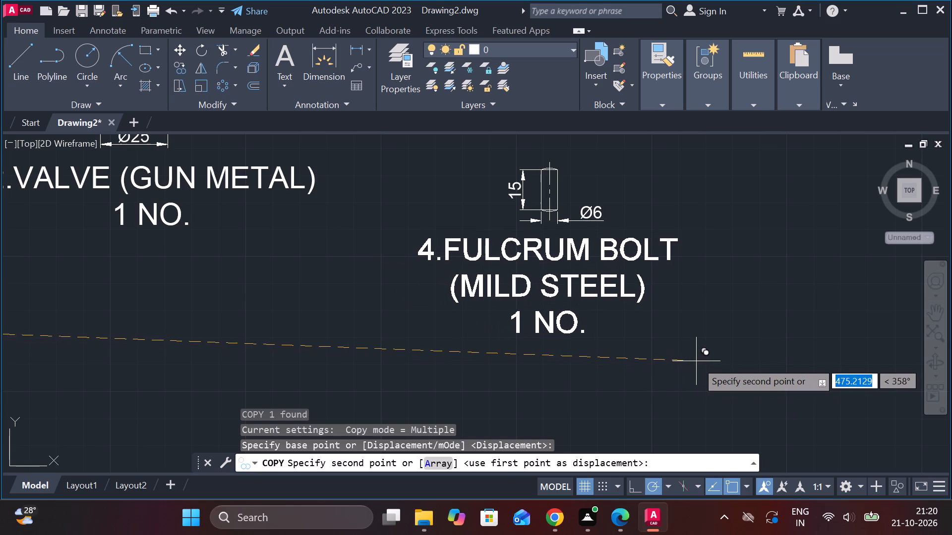
left_click(696, 361)
key("Escape")
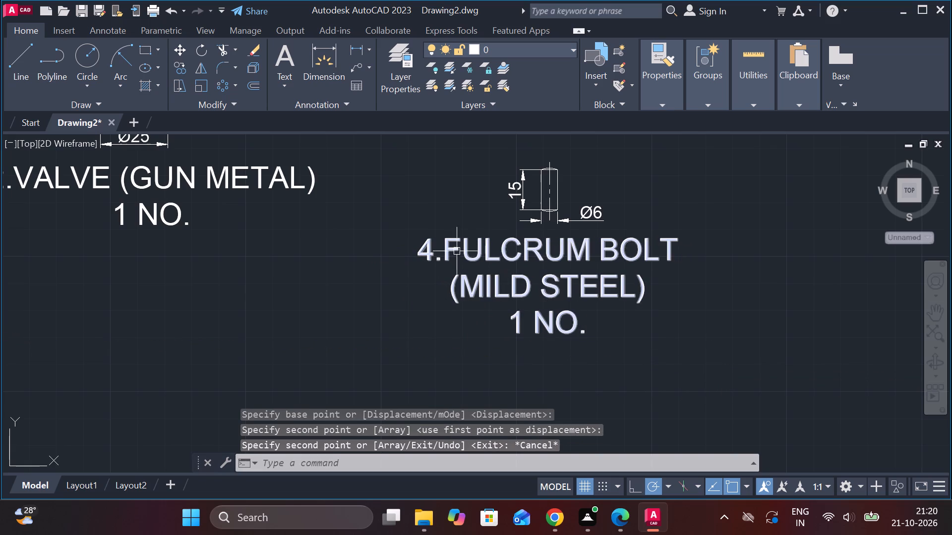
Edit the first line of the copied caption under the pin to read 5.FULCRUM PIN.
double_click(431, 249)
left_click(430, 255)
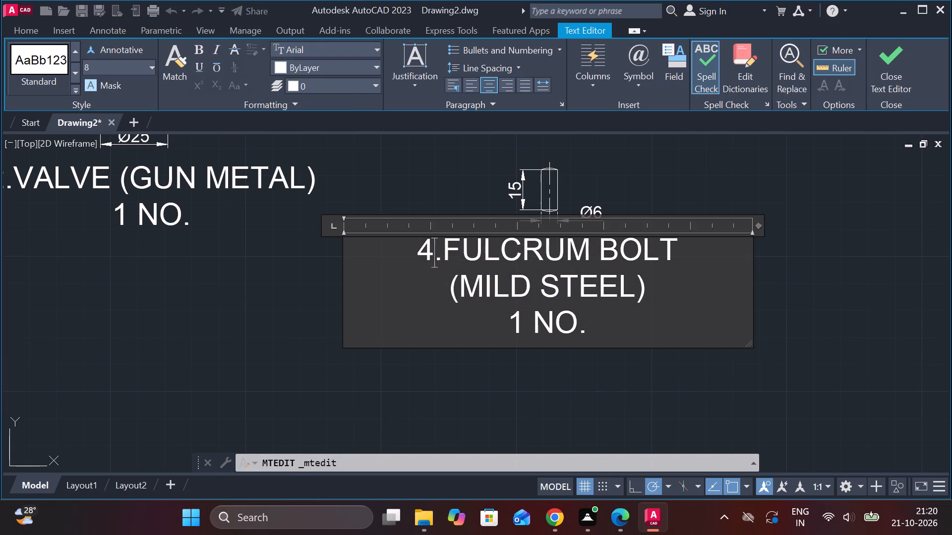
key("BackSpace")
key("5")
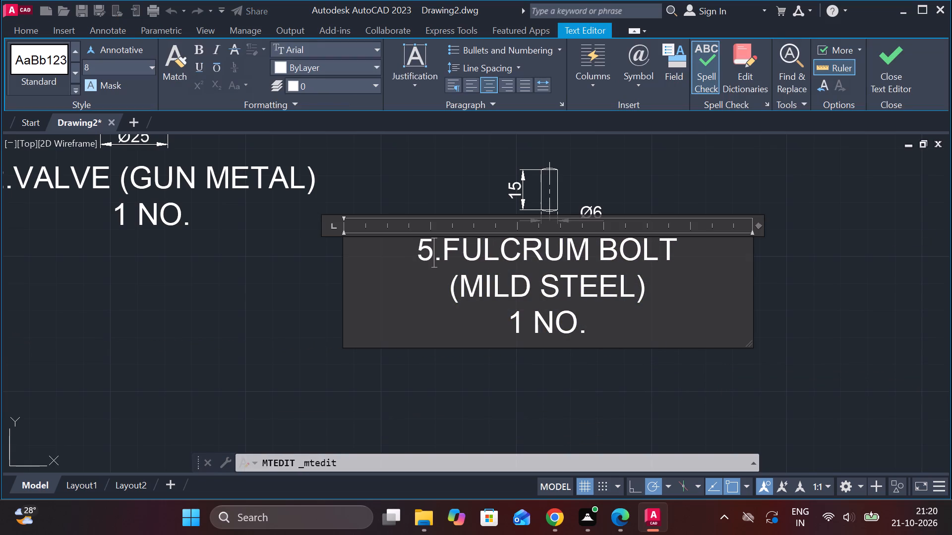
left_click(702, 259)
key("BackSpace")
key("BackSpace")
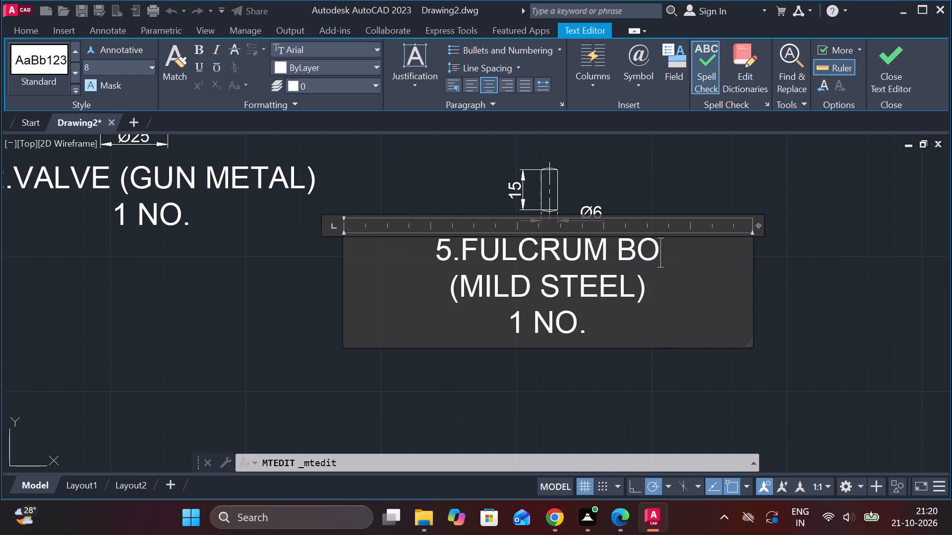
key("BackSpace")
key("BackSpace")
key("BackSpace")
key("space")
type("PIN")
left_click(909, 78)
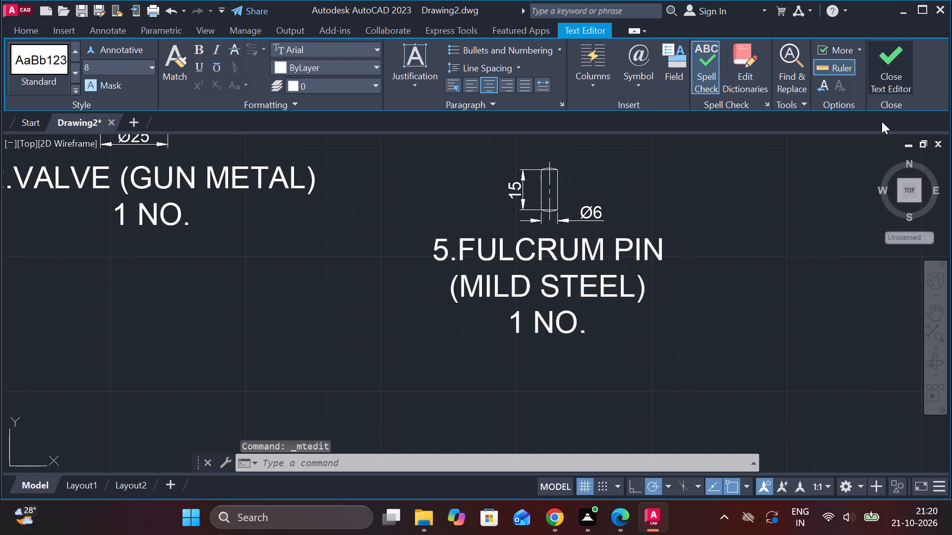
Move the pin with its dimensions and caption into the empty space right of the flange, above the stem.
scroll(642, 234, "down", 2)
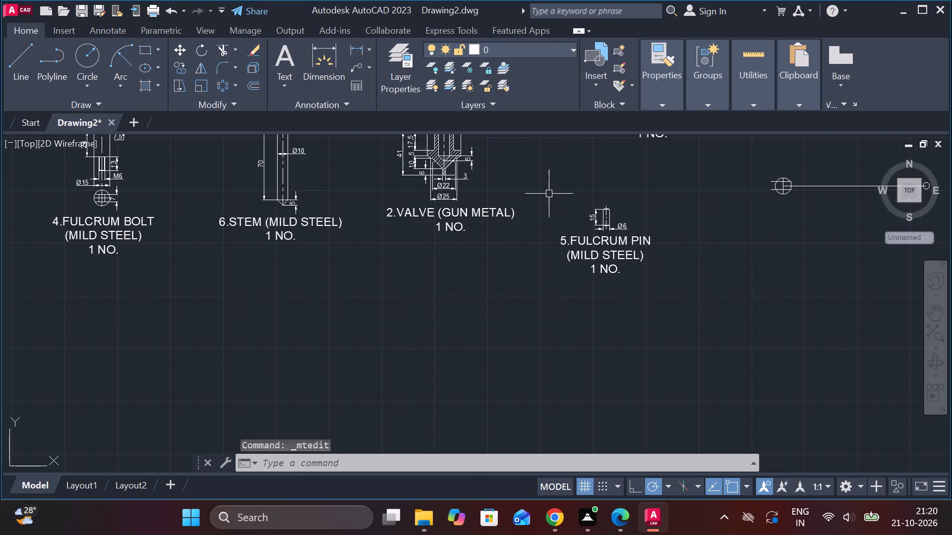
left_click(548, 192)
left_click(679, 298)
key("m")
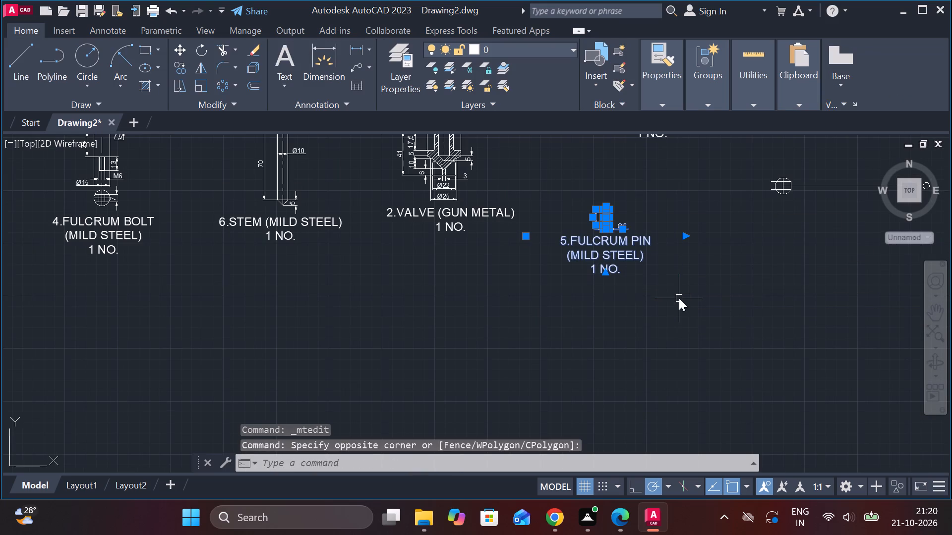
key("Return")
left_click(679, 298)
scroll(649, 312, "down", 2)
scroll(561, 344, "up", 1)
middle_click_drag(550, 283, 558, 359)
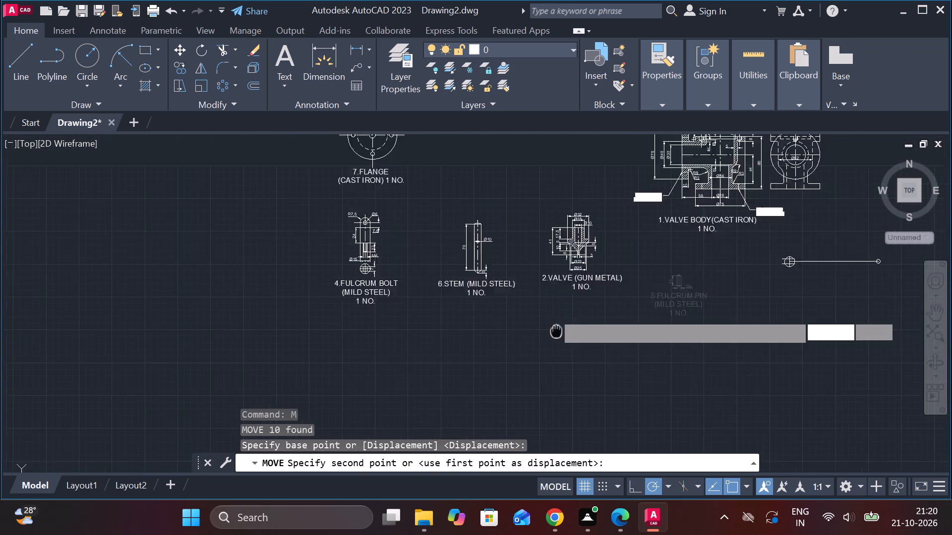
middle_click_drag(558, 359, 558, 371)
left_click(541, 214)
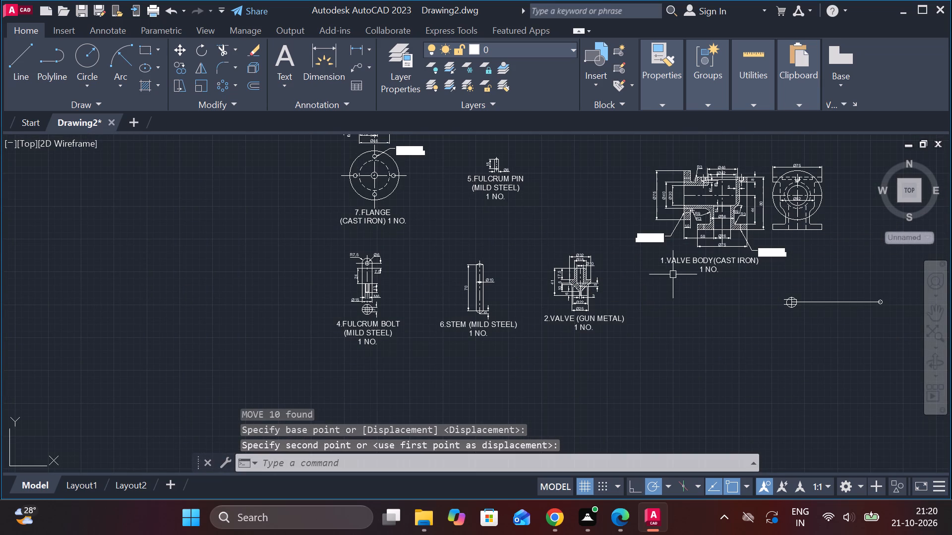
Set the text height of the 4 HOLES DIA 8 leader note left of the valve body to 7.
scroll(674, 273, "up", 1)
scroll(674, 274, "down", 1)
middle_click_drag(672, 277, 533, 294)
scroll(542, 268, "up", 2)
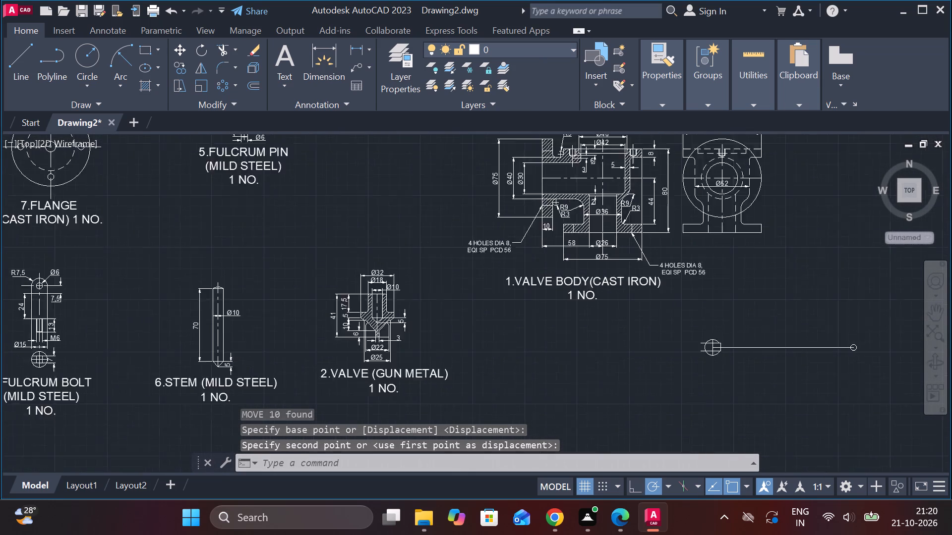
double_click(464, 229)
scroll(464, 229, "up", 2)
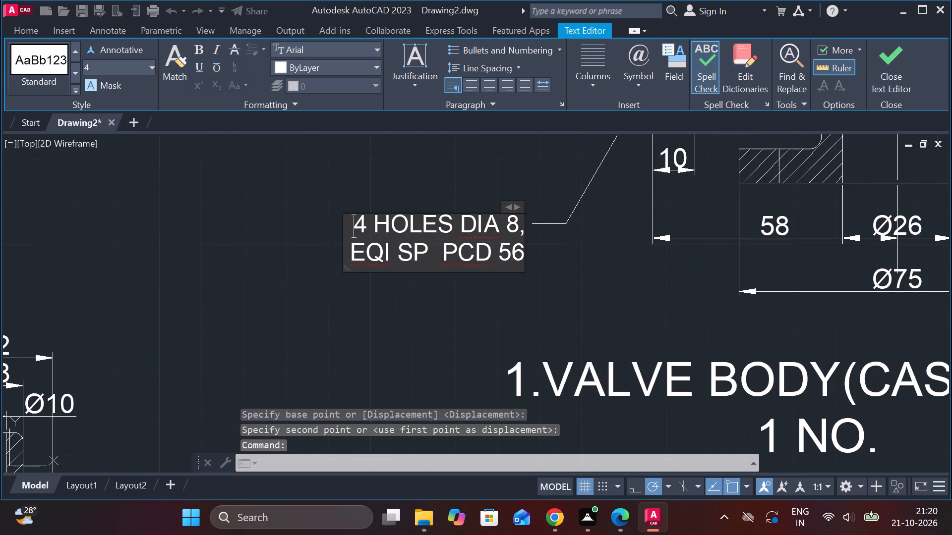
left_click_drag(520, 259, 356, 223)
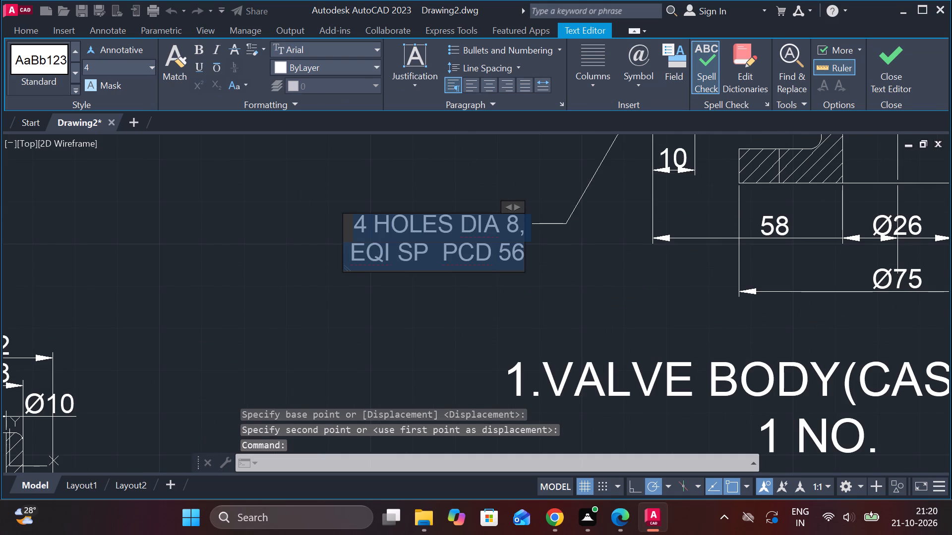
left_click_drag(356, 223, 355, 222)
left_click(99, 66)
key("7")
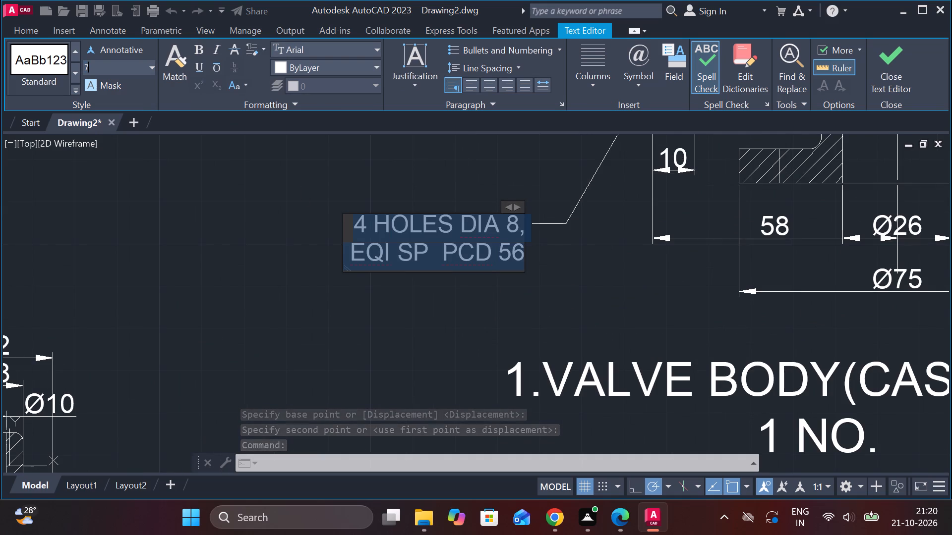
key("Return")
left_click(900, 73)
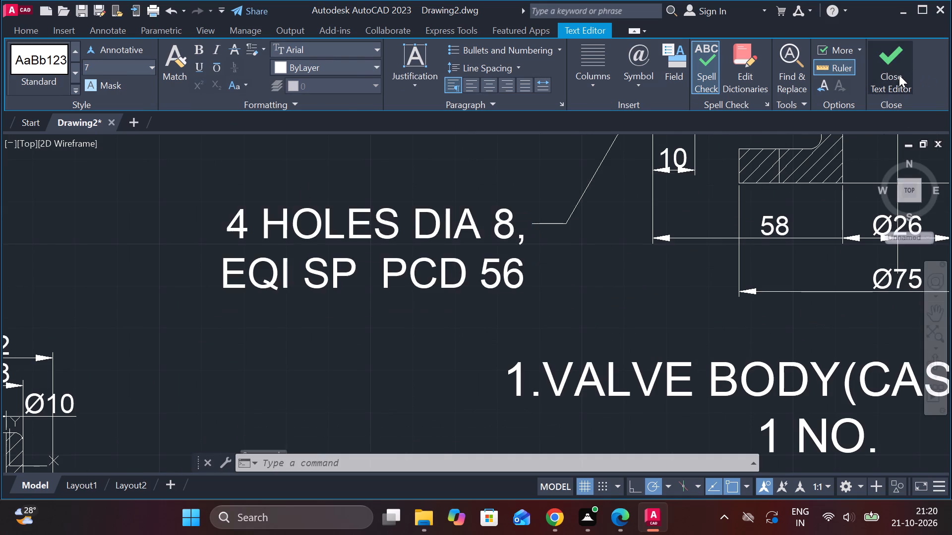
Set the text height of the 4 HOLES DIA 8 leader note at the valve body's lower right to 7.
scroll(723, 310, "down", 2)
middle_click_drag(712, 310, 522, 287)
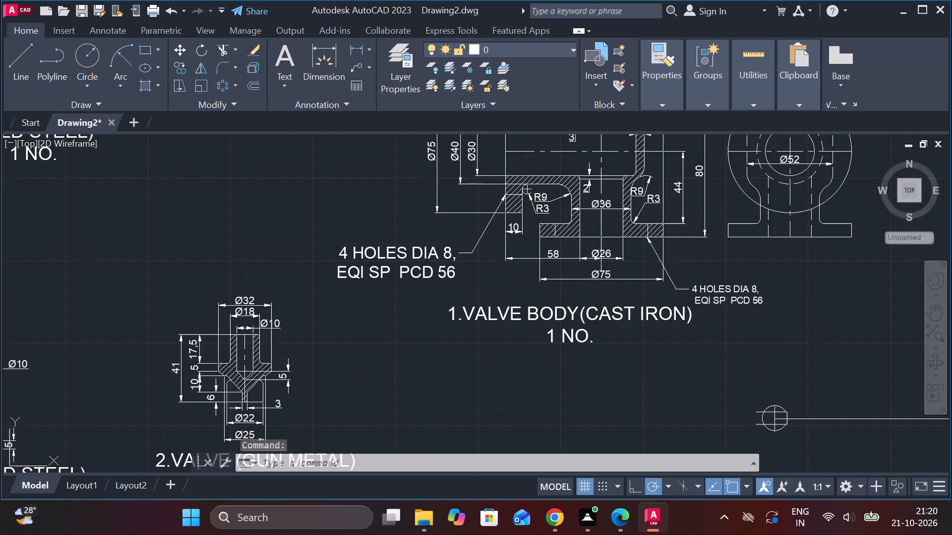
double_click(719, 292)
scroll(719, 292, "up", 2)
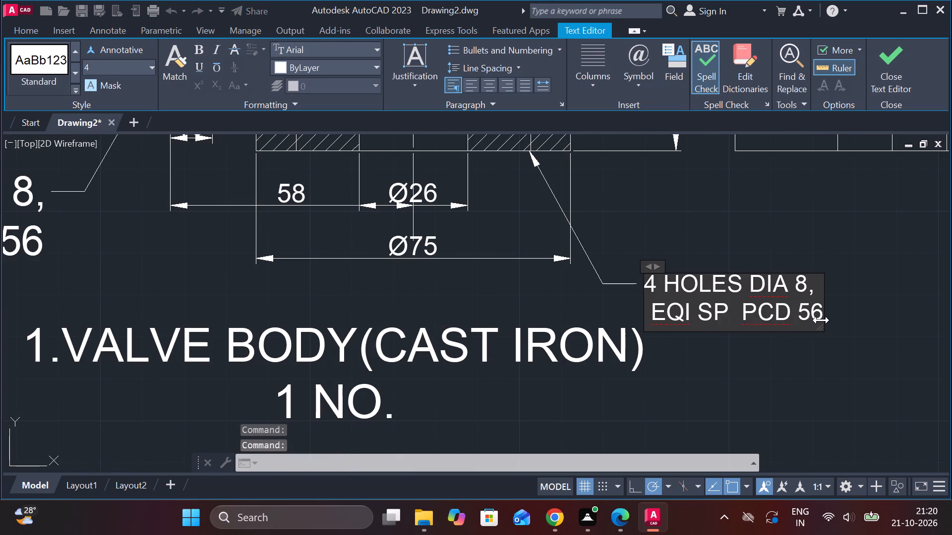
left_click_drag(819, 319, 646, 284)
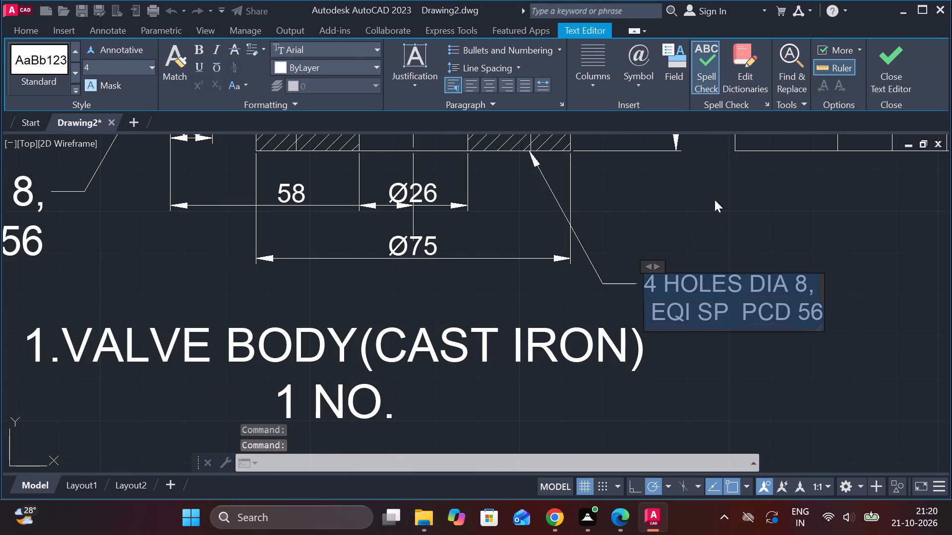
left_click(102, 66)
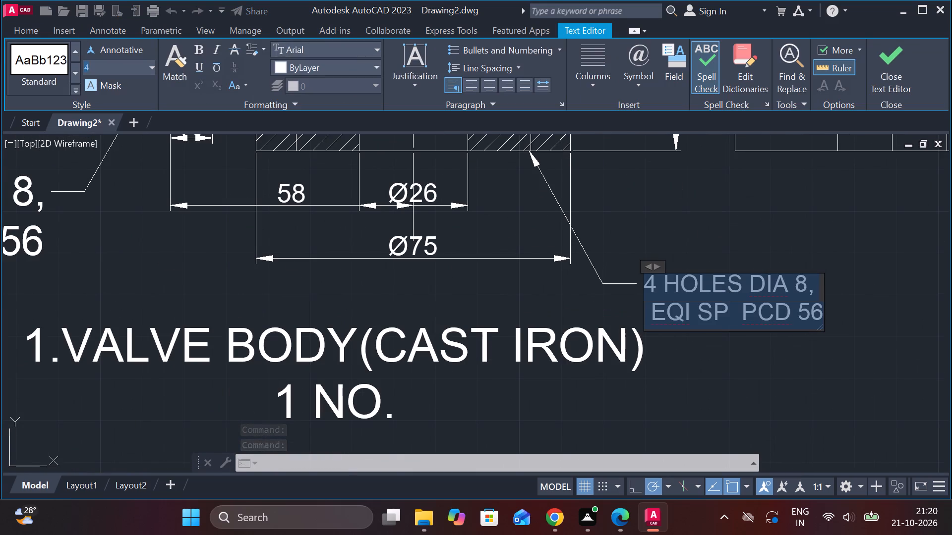
key("7")
key("Return")
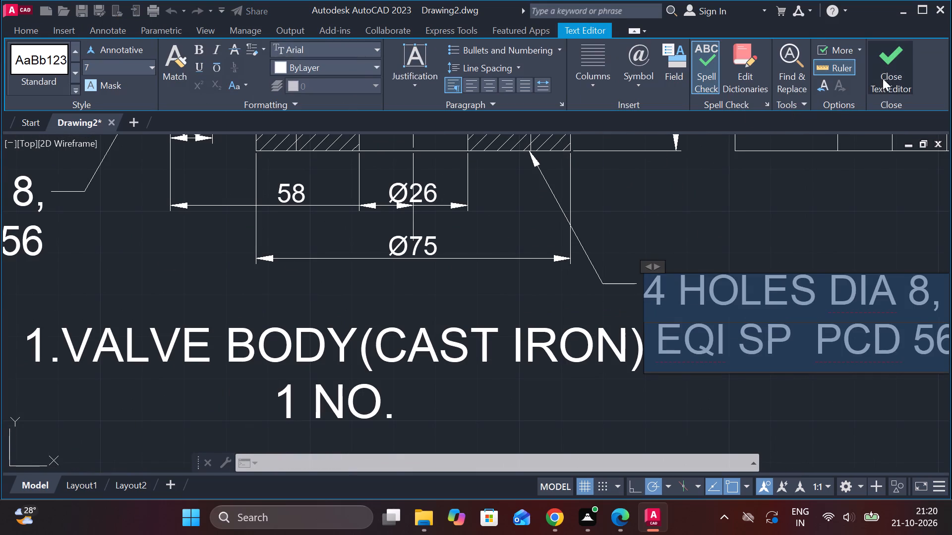
left_click(883, 72)
Shift the valve body's lower-right leader note straight up about 9 units, clear of the valve body caption.
scroll(759, 306, "down", 2)
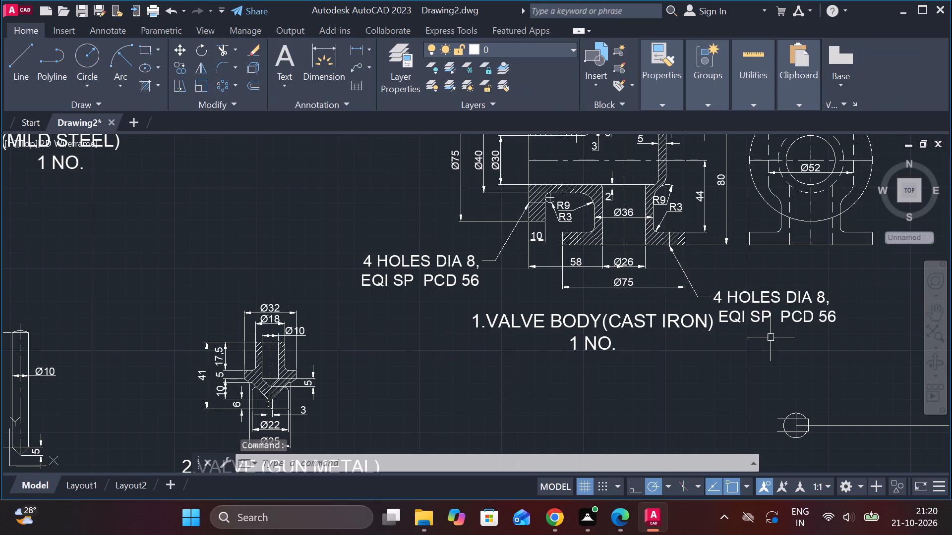
scroll(763, 323, "up", 2)
scroll(771, 304, "down", 2)
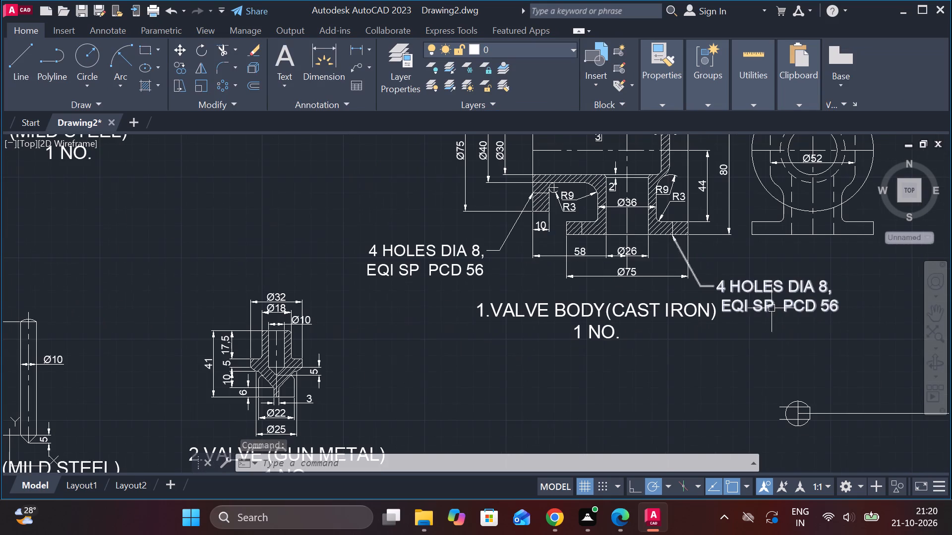
scroll(808, 307, "down", 1)
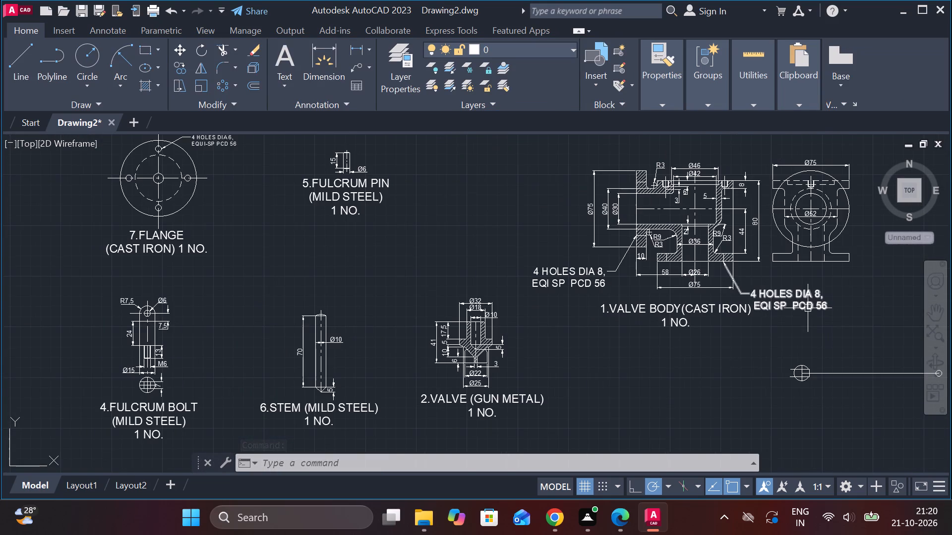
scroll(783, 296, "up", 1)
left_click(783, 295)
scroll(782, 295, "up", 3)
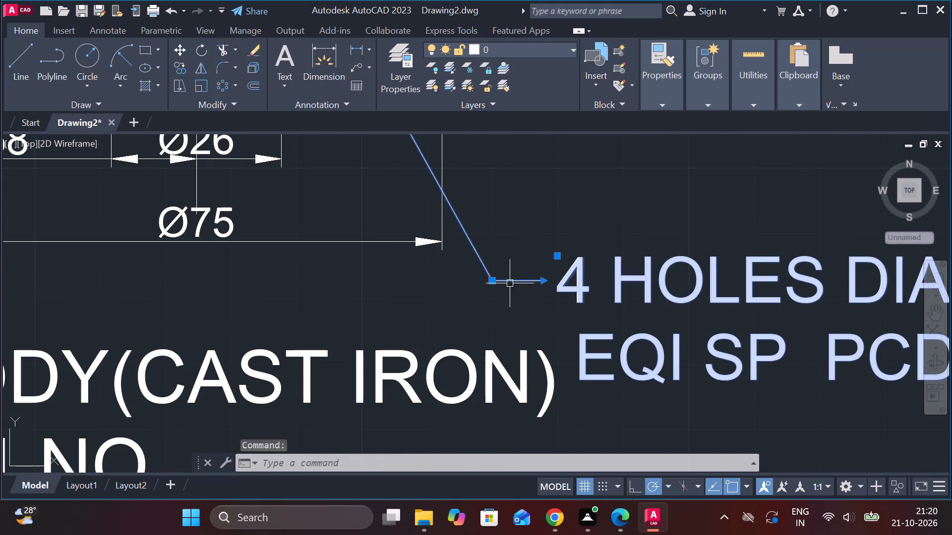
left_click(493, 283)
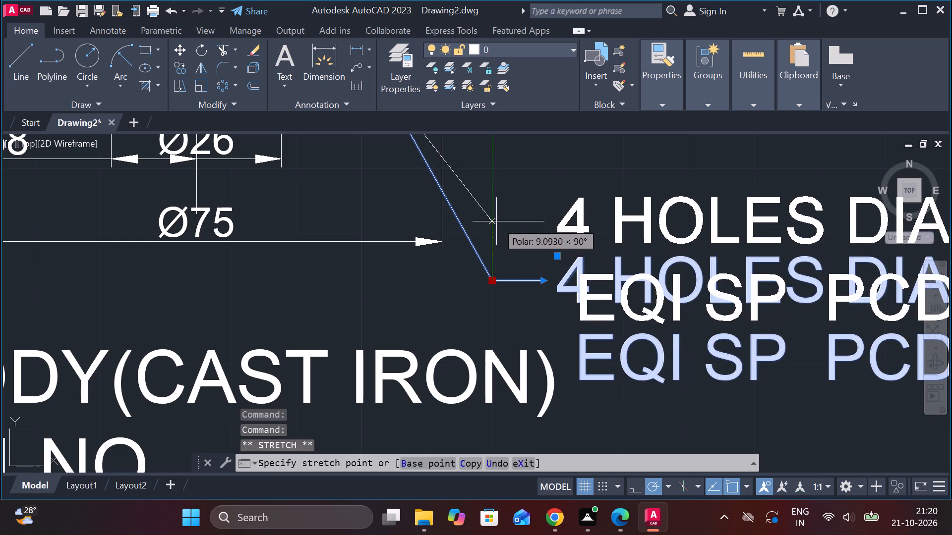
left_click(496, 221)
scroll(602, 265, "down", 2)
key("Escape")
scroll(652, 324, "down", 2)
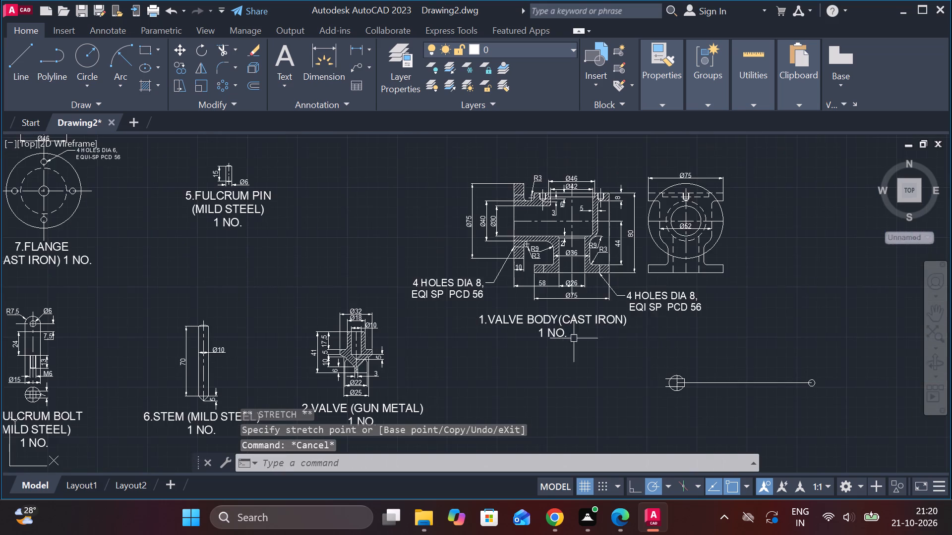
Set the text height of the flange's 4 HOLES DIA 6, EQUI-SP PCD 56 leader note to 7.
middle_click_drag(570, 341, 706, 223)
middle_click_drag(414, 262, 471, 359)
scroll(465, 295, "down", 2)
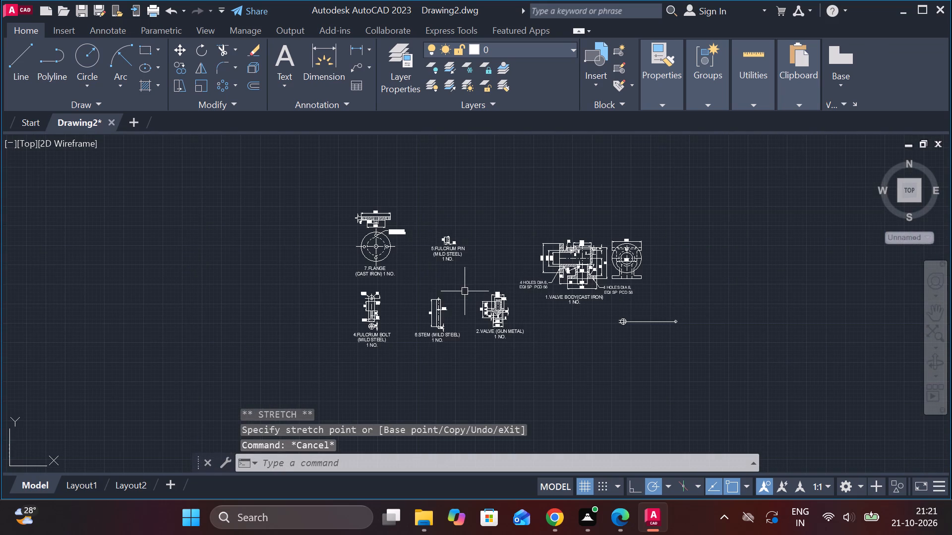
scroll(398, 225, "up", 5)
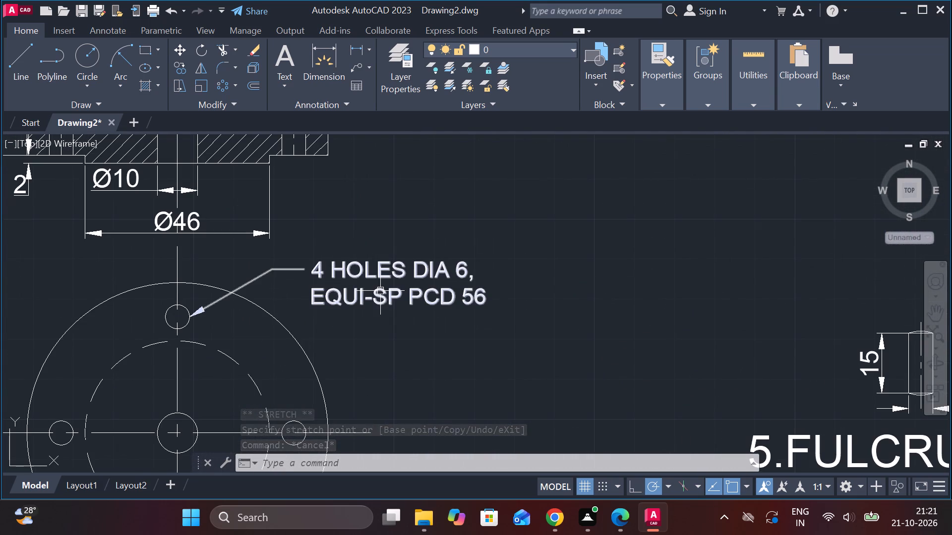
double_click(376, 275)
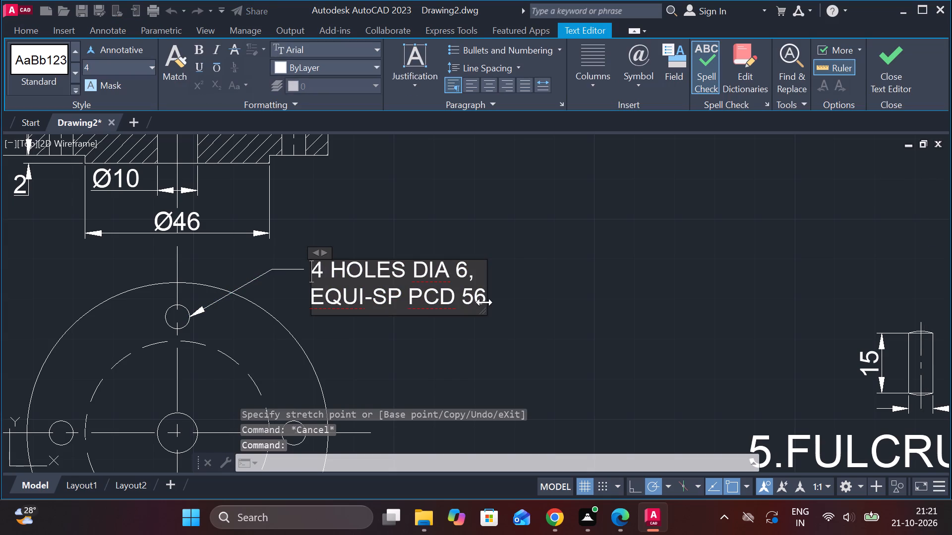
left_click_drag(481, 297, 322, 274)
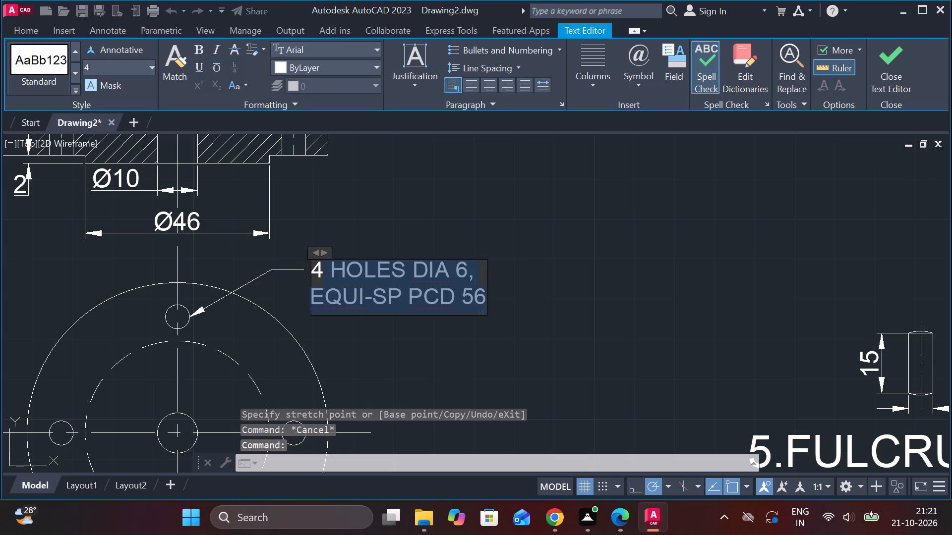
left_click_drag(322, 274, 312, 269)
left_click(118, 71)
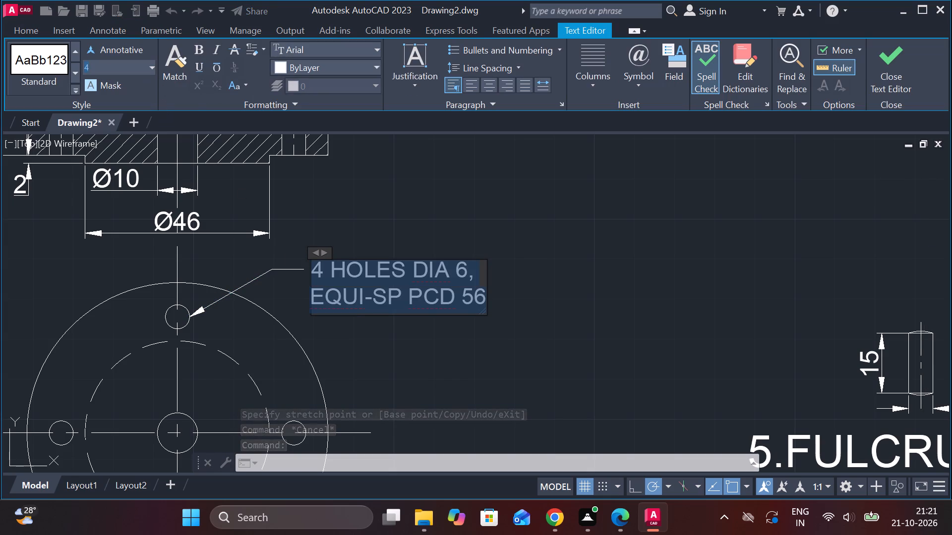
key("7")
key("Return")
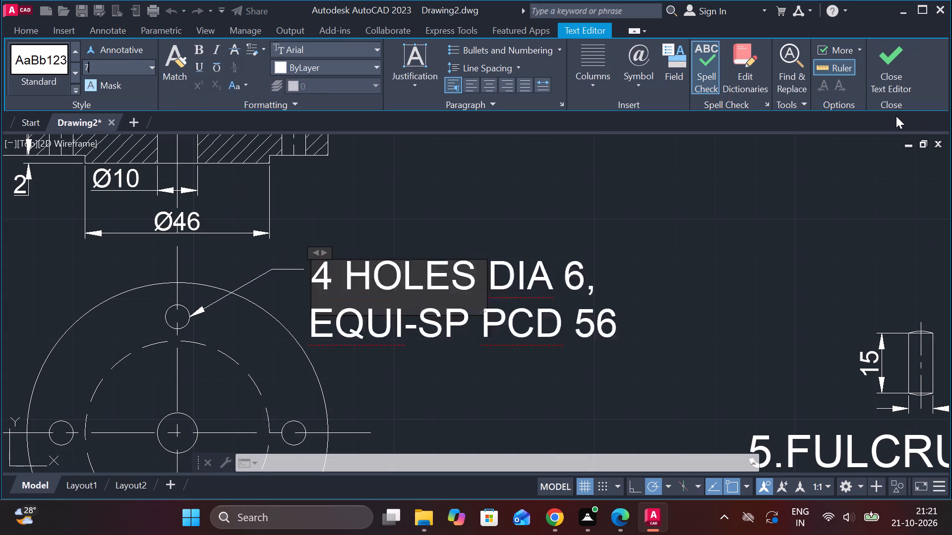
left_click(892, 68)
scroll(705, 280, "down", 4)
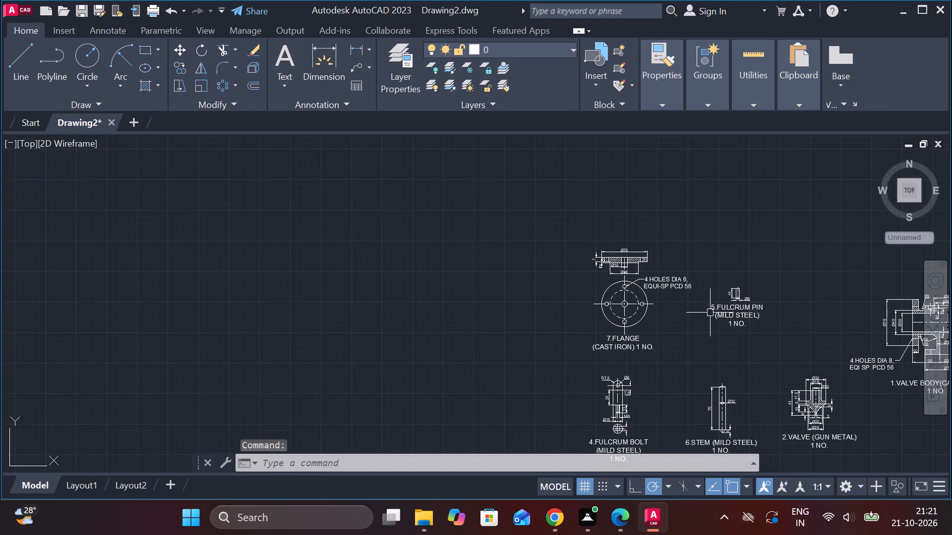
Draw a closed 12 by 3 rectangle with lines in the empty area below the valve body caption as the new part's head.
middle_click_drag(710, 313, 553, 215)
middle_click_drag(687, 298, 505, 286)
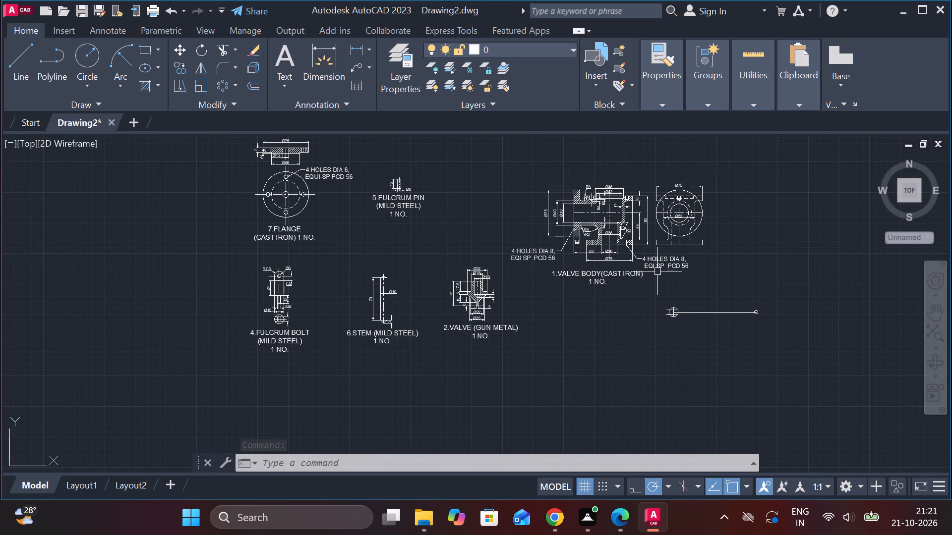
middle_click_drag(616, 343, 616, 343)
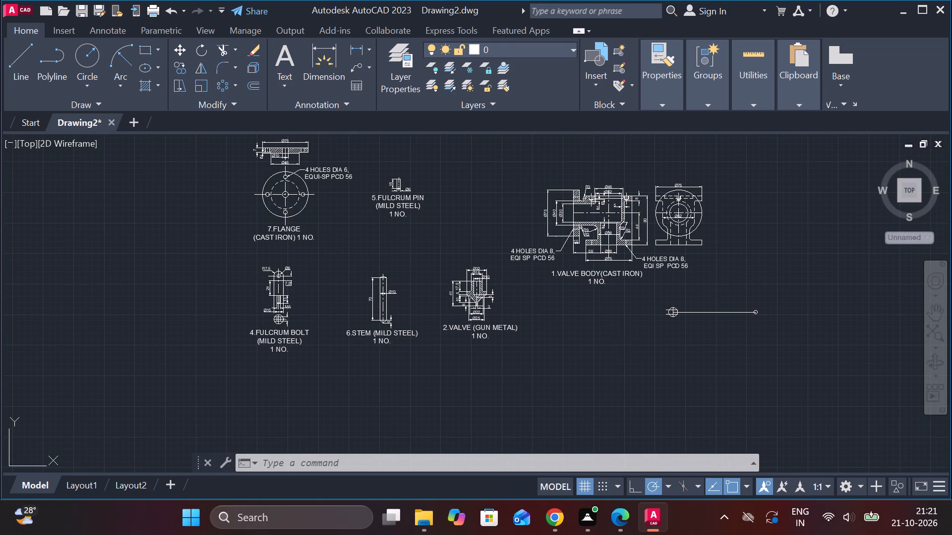
middle_click_drag(616, 343, 600, 281)
scroll(582, 302, "up", 1)
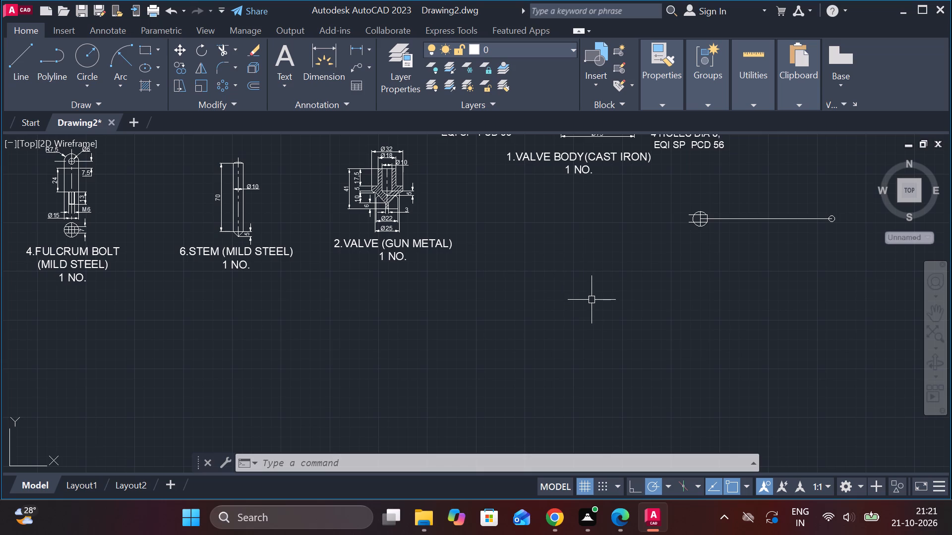
key("l")
key("Return")
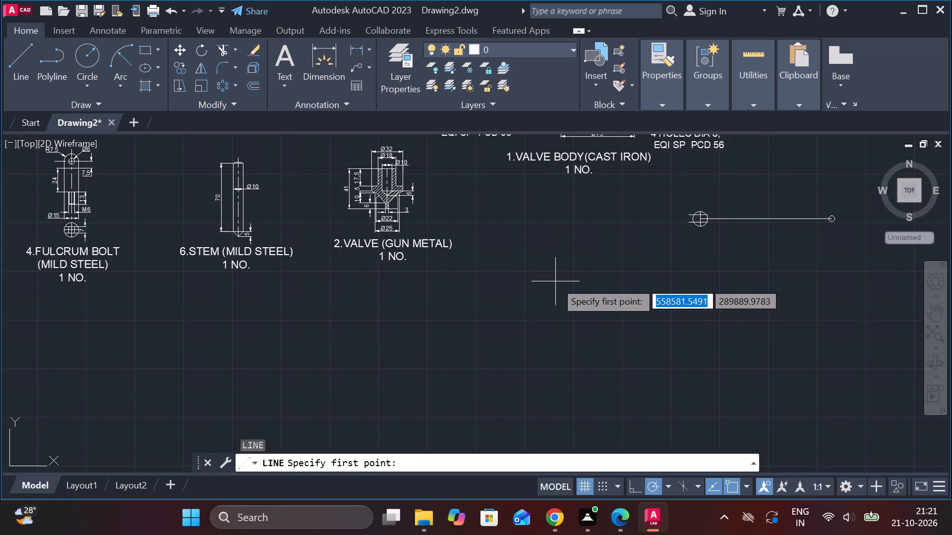
left_click(555, 281)
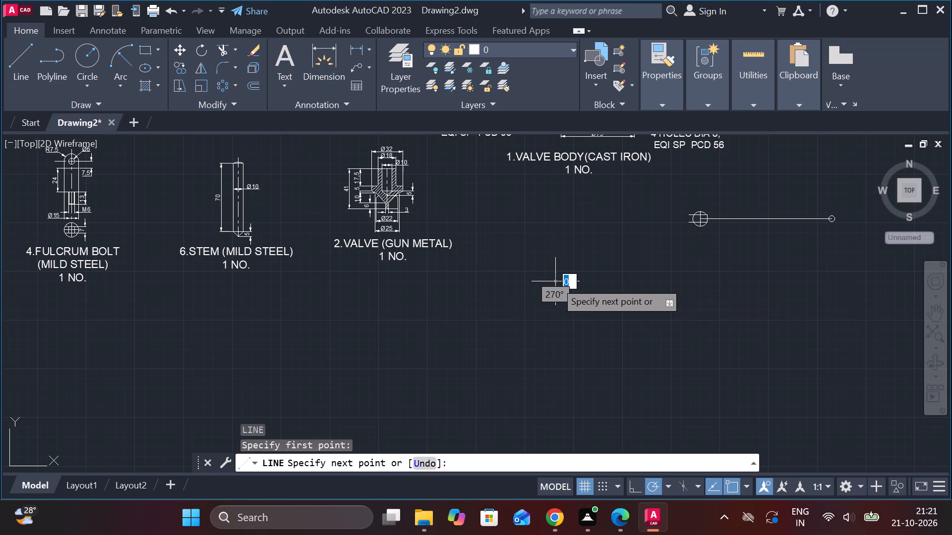
key("1")
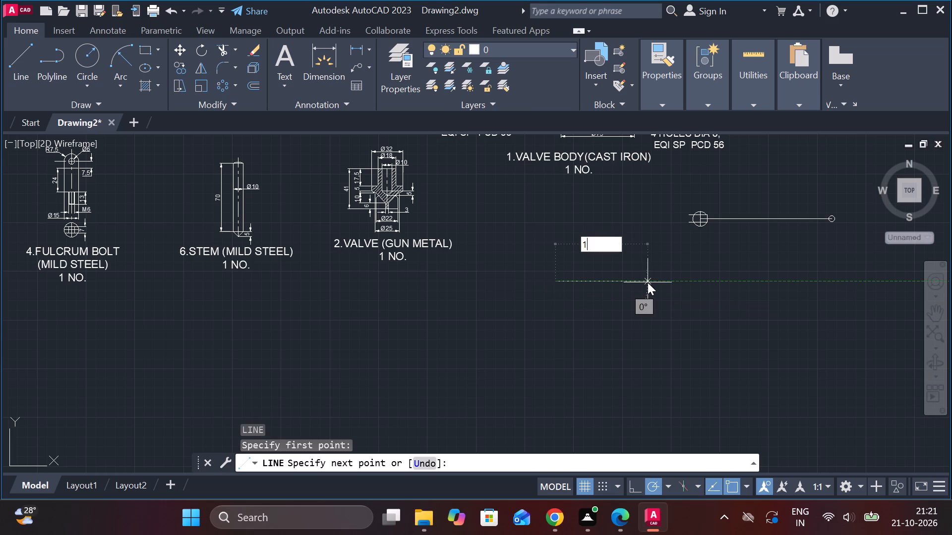
type("2")
key("space")
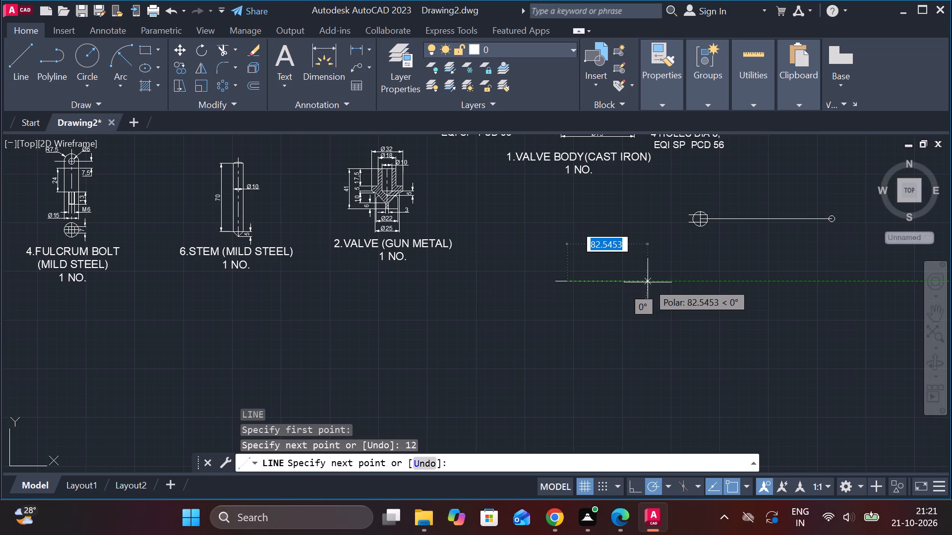
scroll(606, 284, "up", 3)
scroll(466, 308, "up", 2)
middle_click_drag(478, 310, 648, 309)
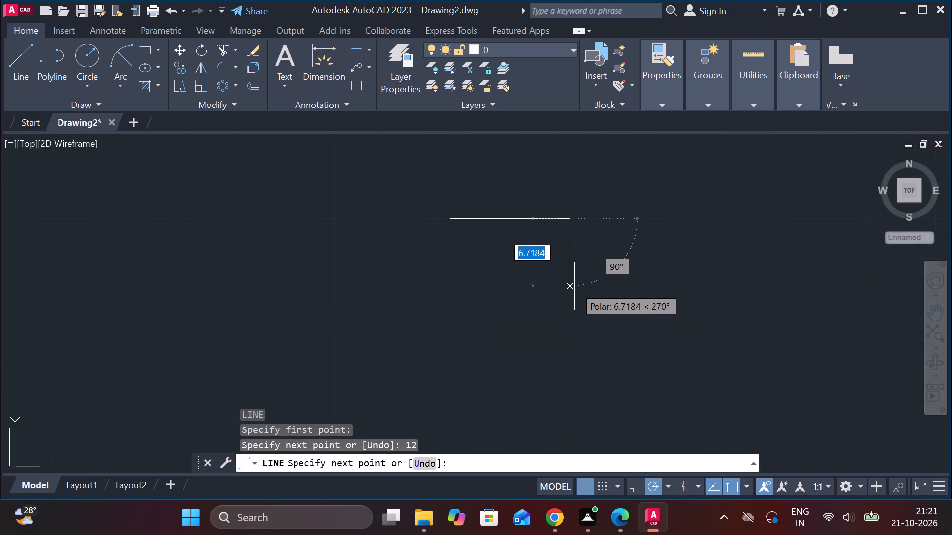
type("3")
key("space")
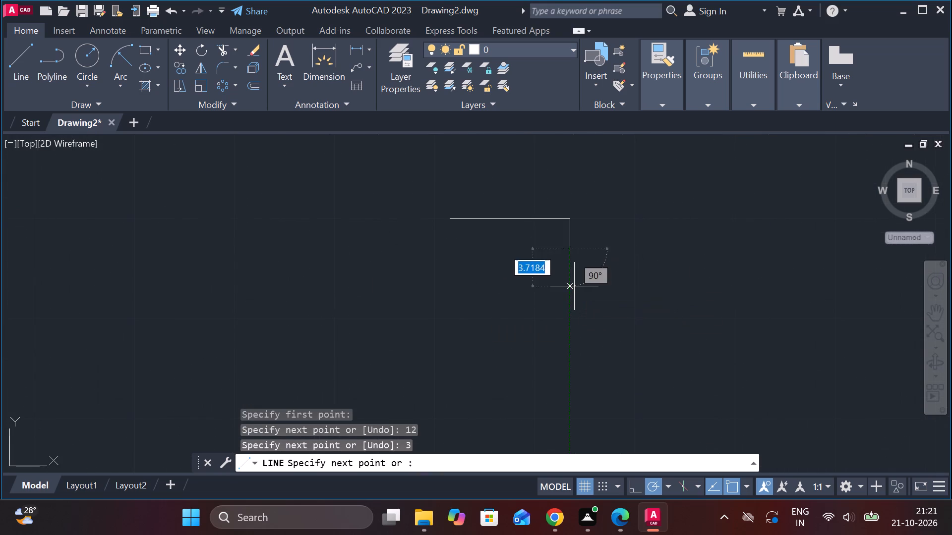
type("12")
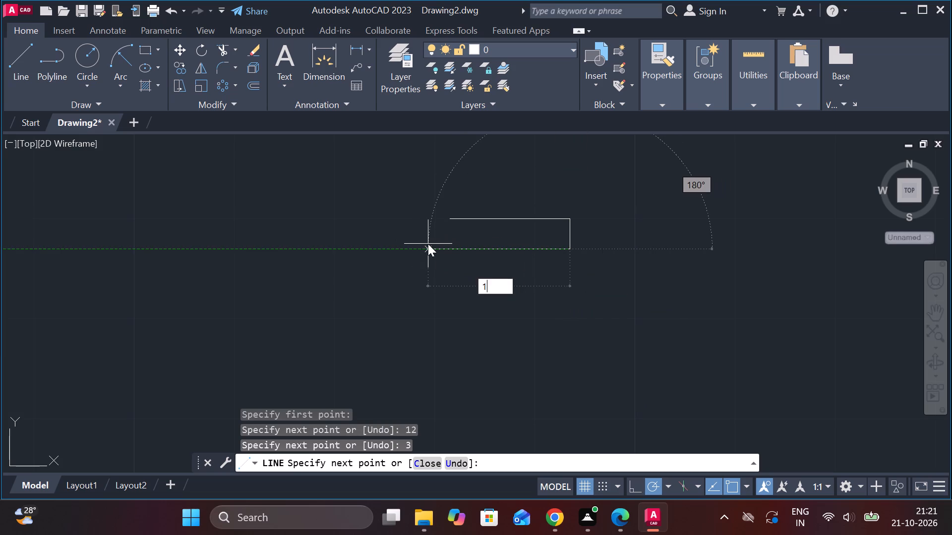
key("space")
left_click(454, 218)
key("Escape")
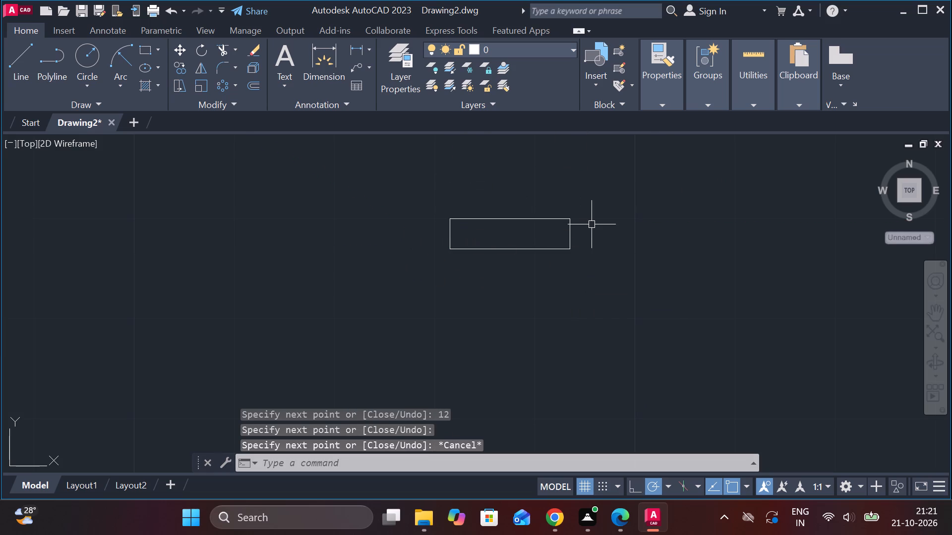
Draw the shank's centre line 13 down from the head's lower-edge midpoint, 3 across to the right, and back up to the head.
key("l")
key("Return")
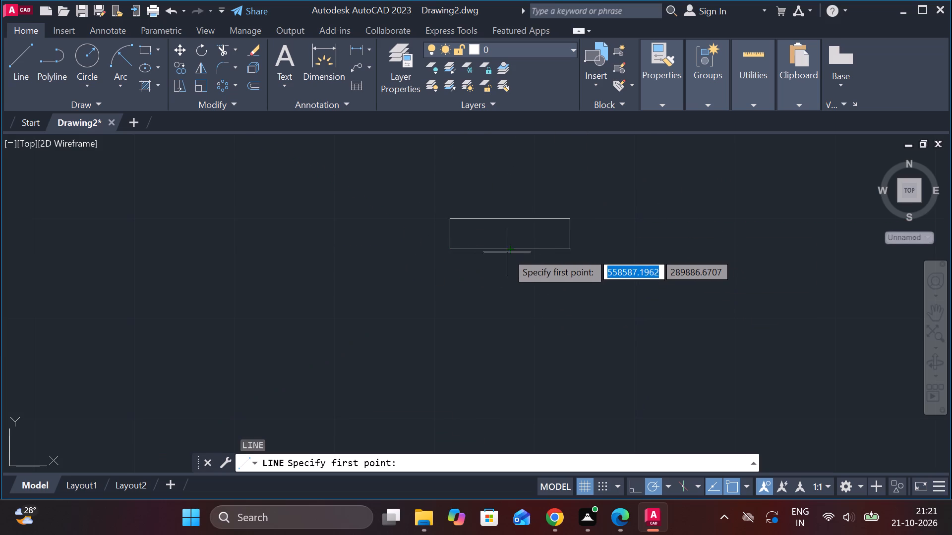
left_click(507, 252)
type("13")
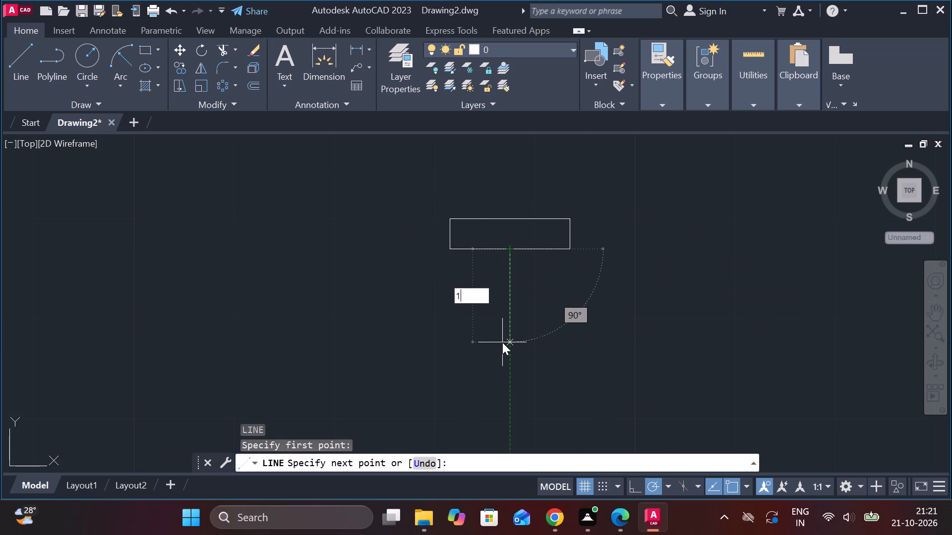
key("space")
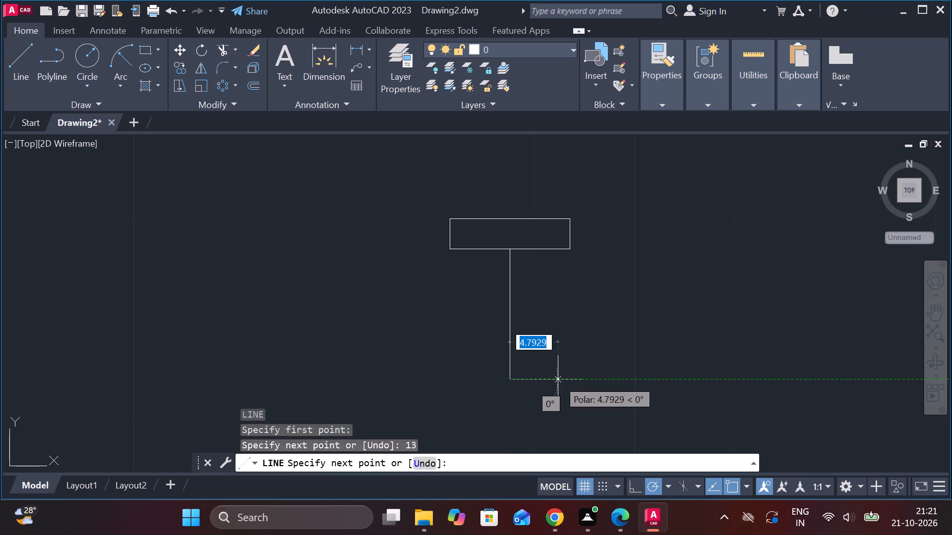
type("3")
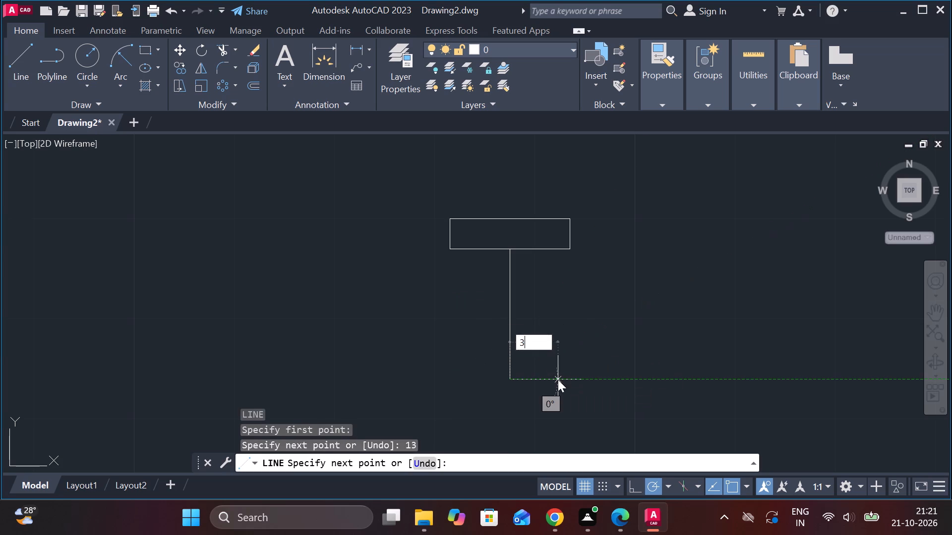
key("space")
left_click(541, 245)
key("Escape")
Draw the shank's left half with a line 3 left from the centre line's bottom end and up to the head.
key("space")
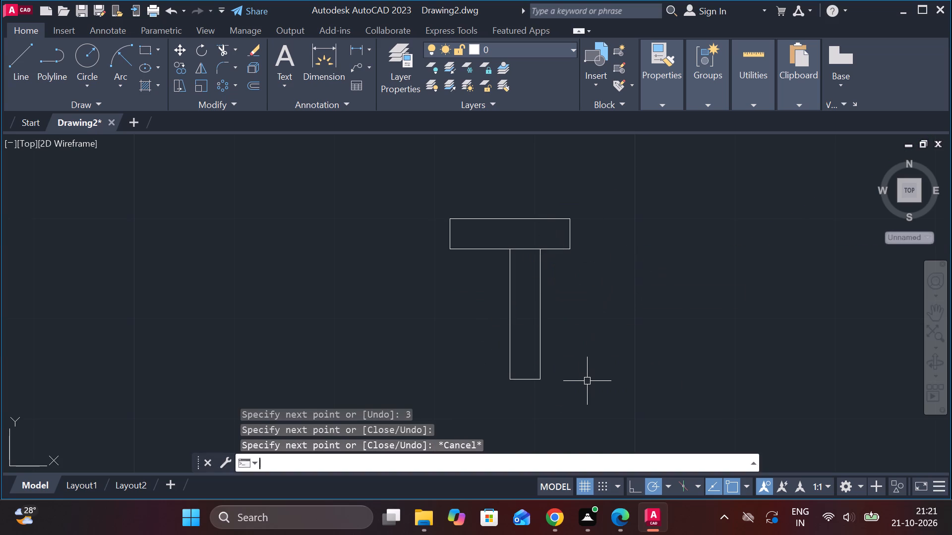
left_click(510, 381)
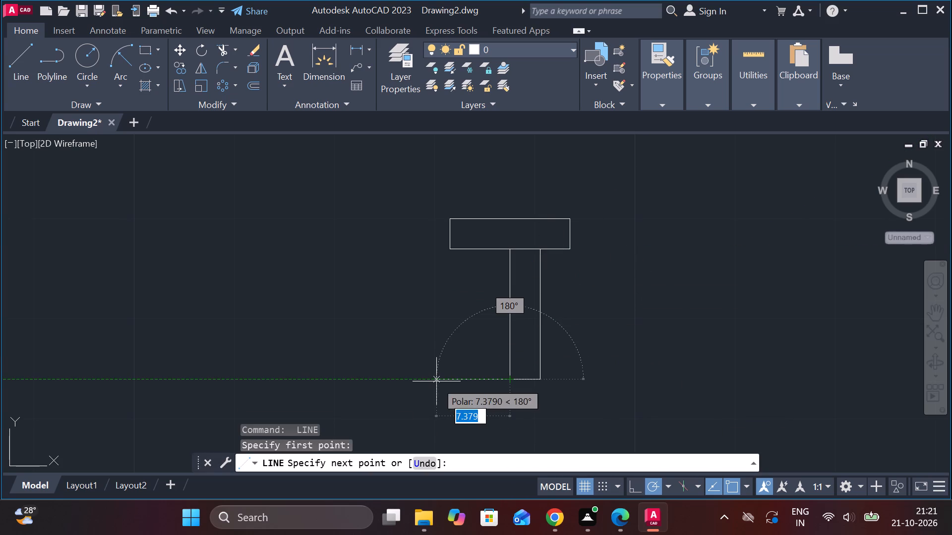
type("3")
key("space")
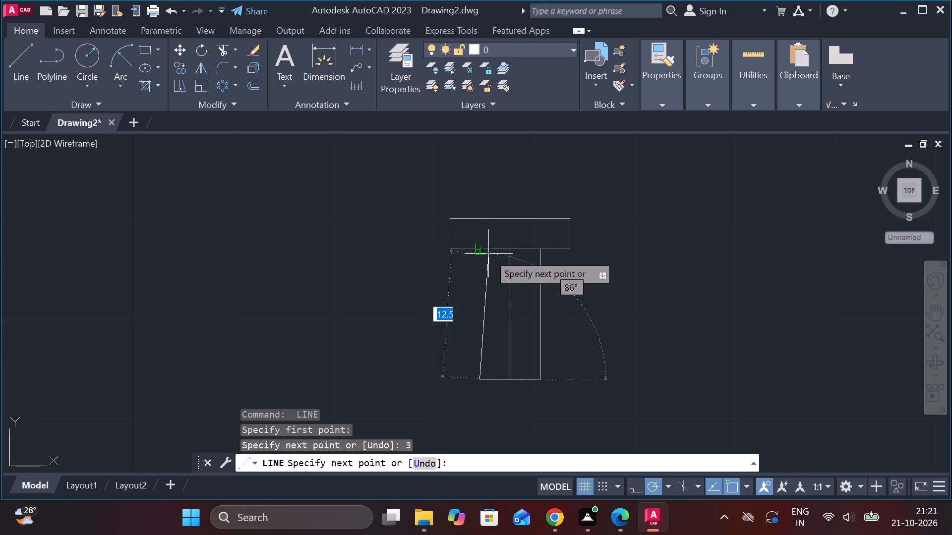
left_click(478, 249)
key("Escape")
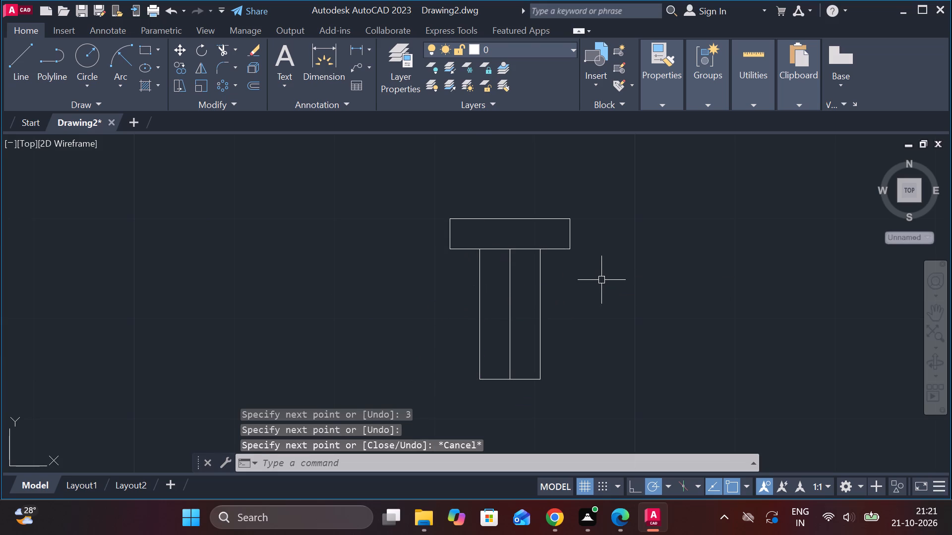
Draw a shallow downward-bulging arc between the shank's two bottom corners using start, end and radius.
left_click(116, 52)
left_click(472, 378)
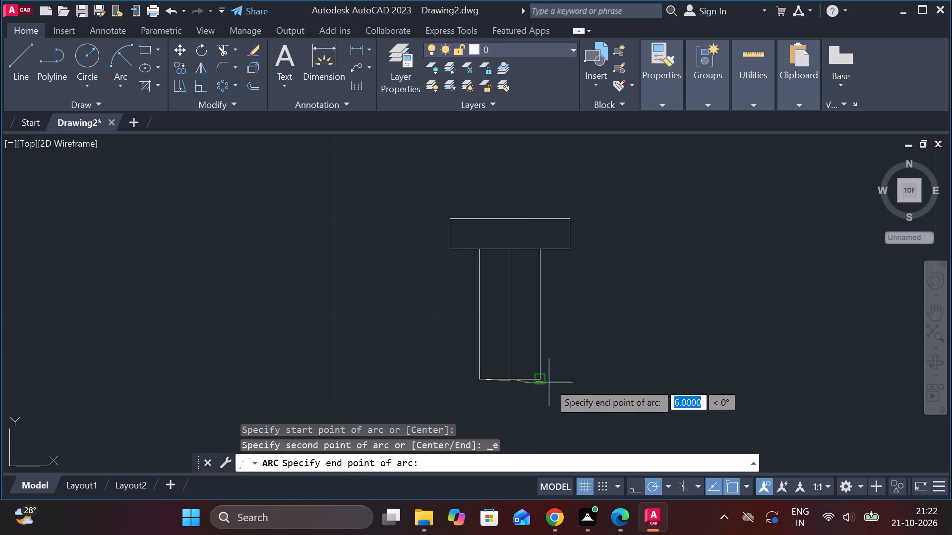
left_click(549, 382)
left_click(616, 363)
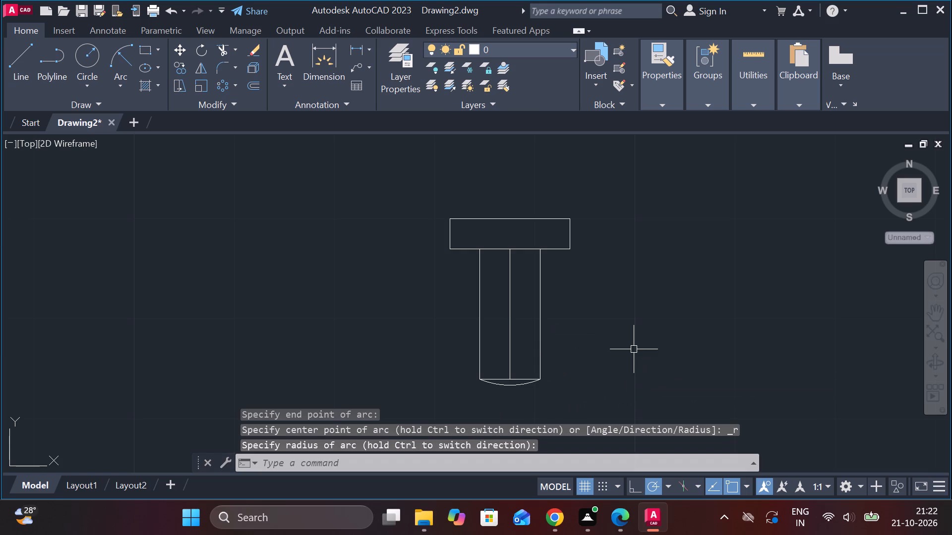
Lengthen the shank's centre line upward past the head to about 19.7 units, and stretch its lower end below the rounded tip.
left_click(511, 273)
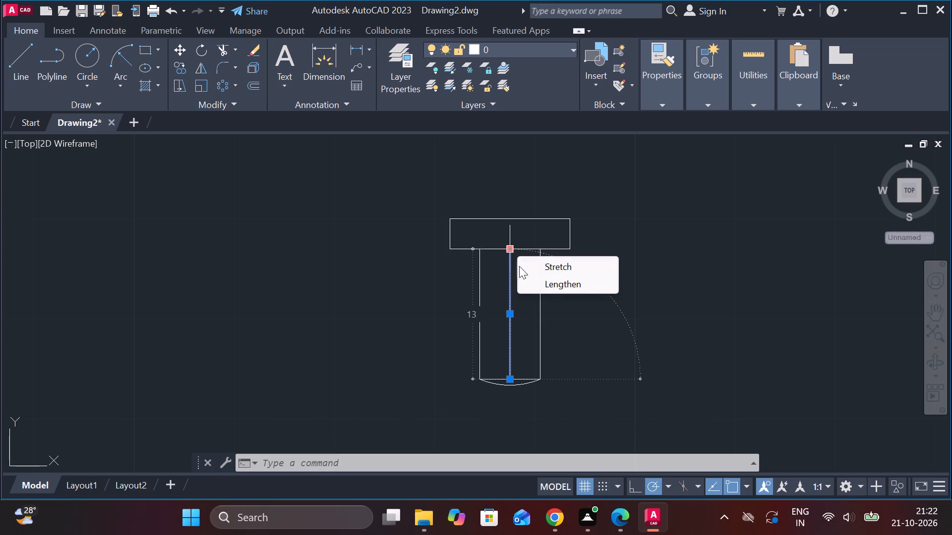
left_click(554, 284)
left_click(542, 178)
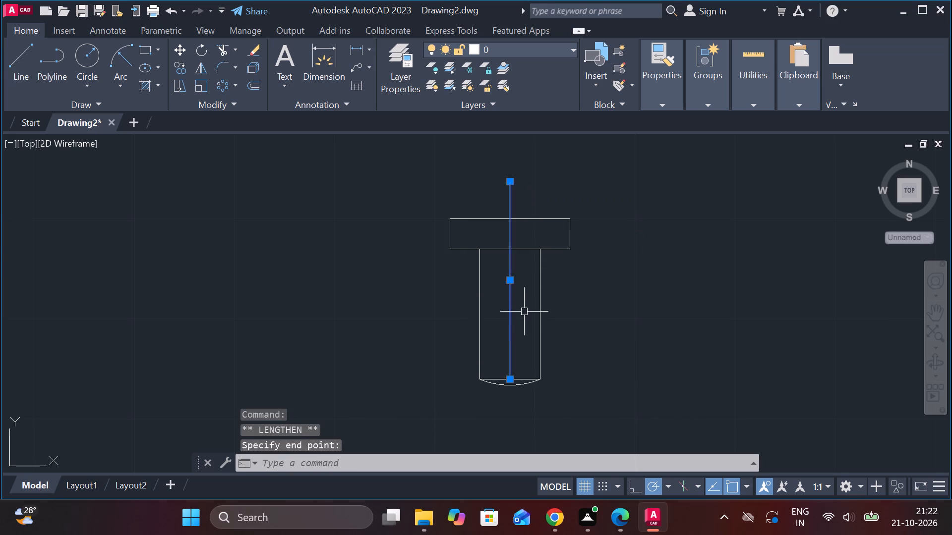
left_click(510, 332)
key("Escape")
middle_click_drag(588, 345, 578, 282)
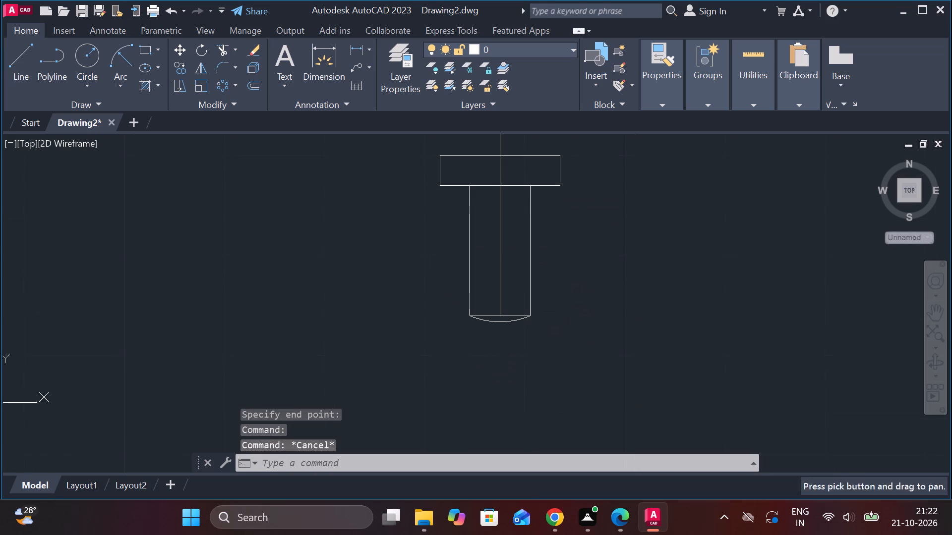
left_click(499, 243)
left_click(497, 319)
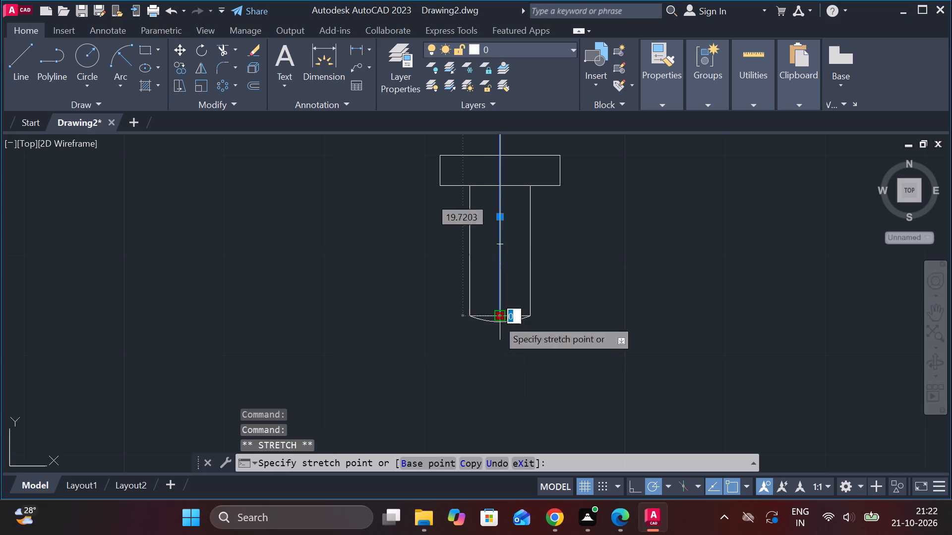
left_click(494, 374)
key("Escape")
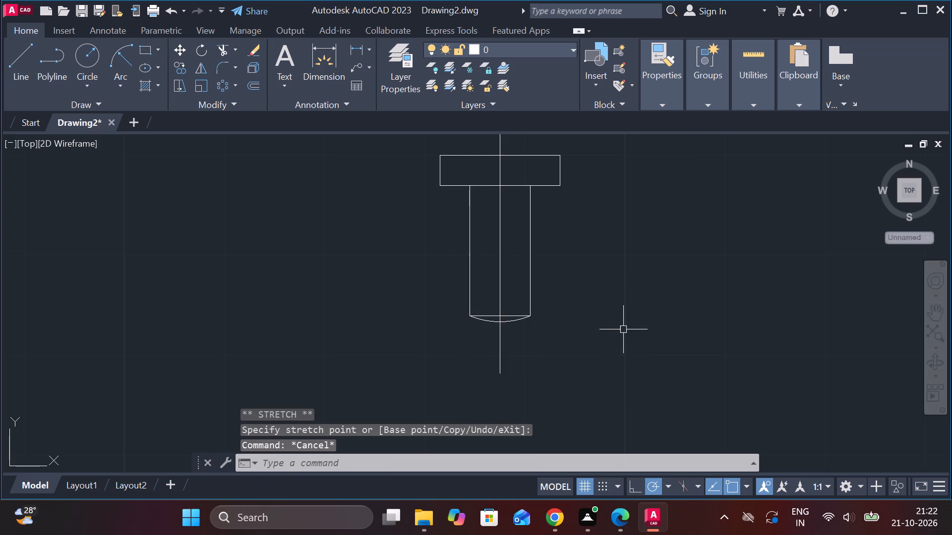
Change the linetype of the new part's vertical centre line to CENTER.
left_click(497, 234)
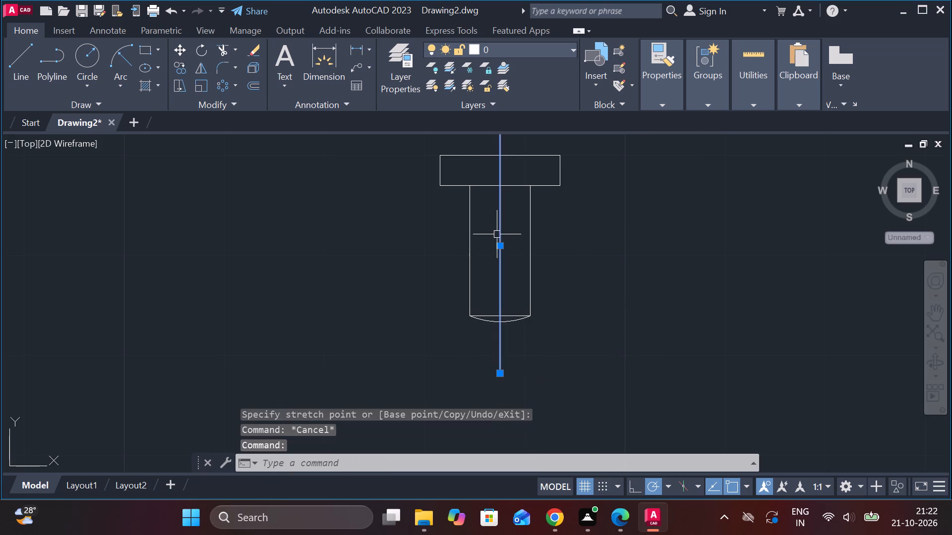
left_click(662, 98)
left_click(767, 153)
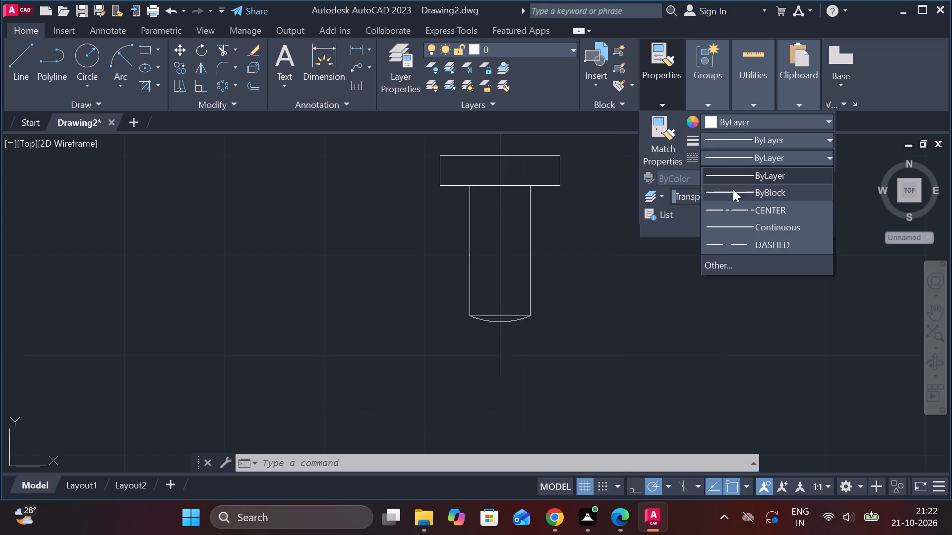
left_click(733, 207)
key("Escape")
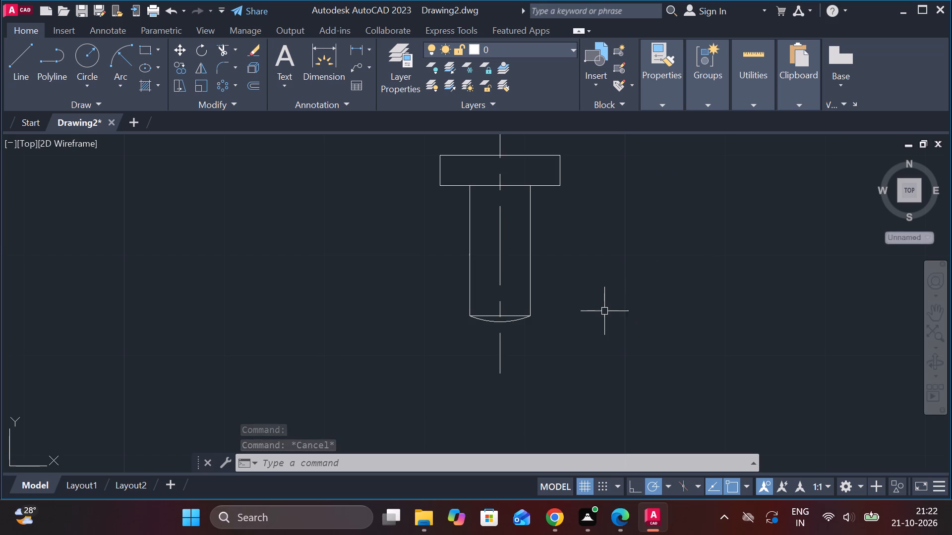
Offset the top edge of the head downward by 1.
middle_click_drag(573, 294, 575, 316)
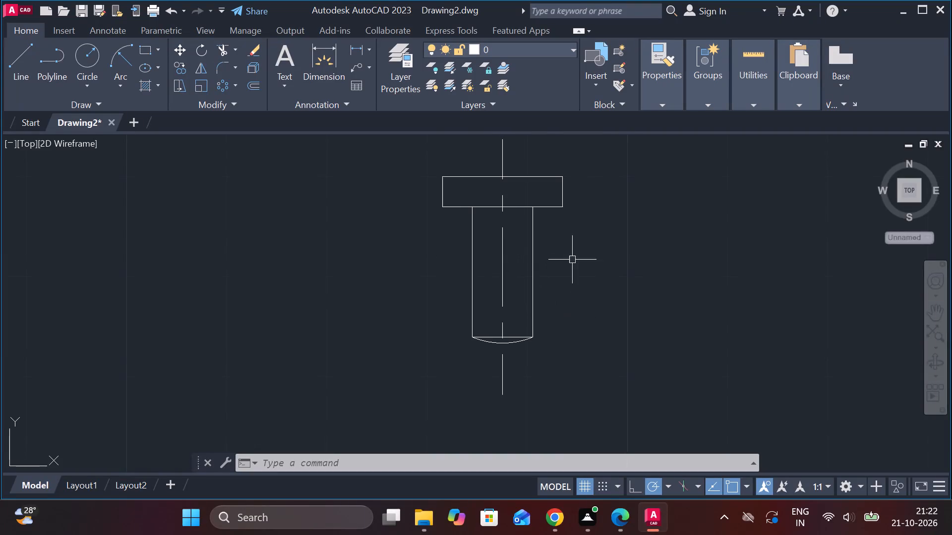
left_click(542, 178)
key("o")
key("Return")
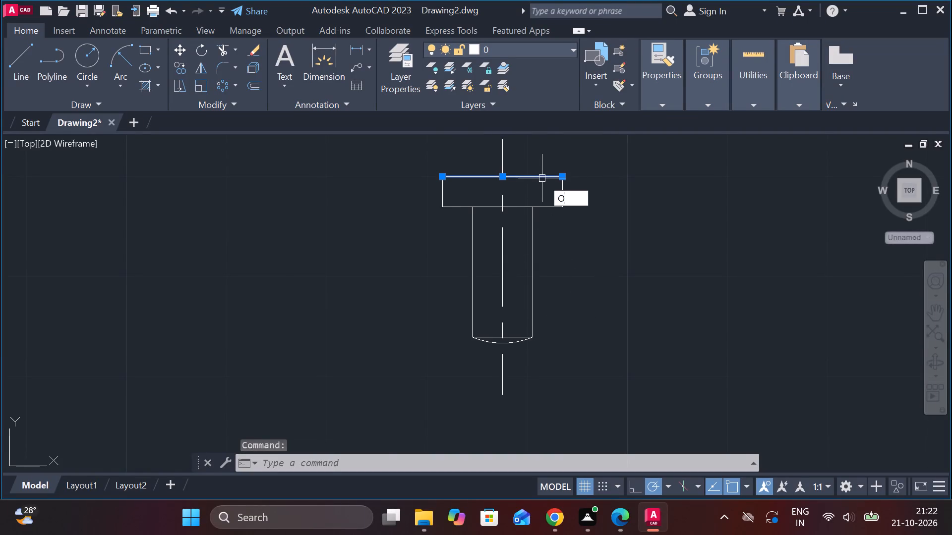
key("Return")
scroll(542, 183, "up", 2)
type("1")
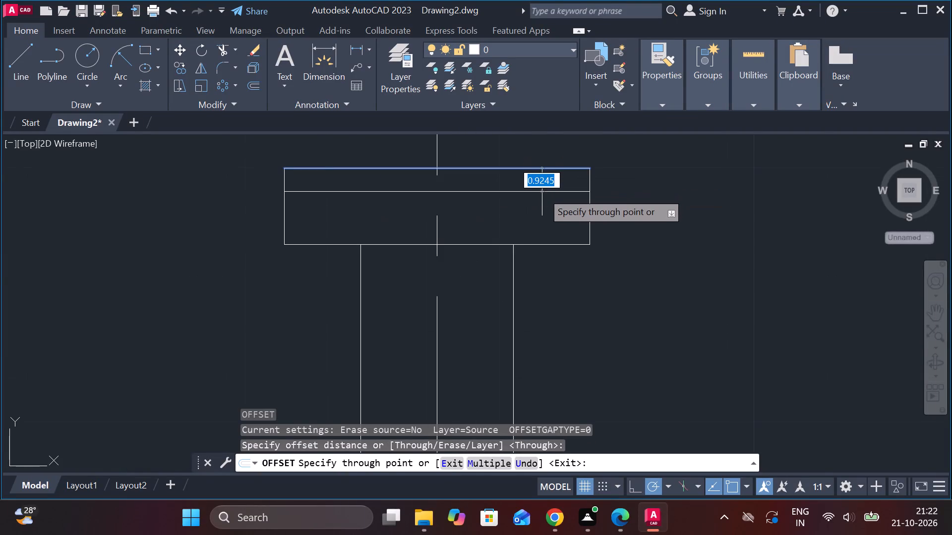
key("space")
scroll(542, 203, "down", 1)
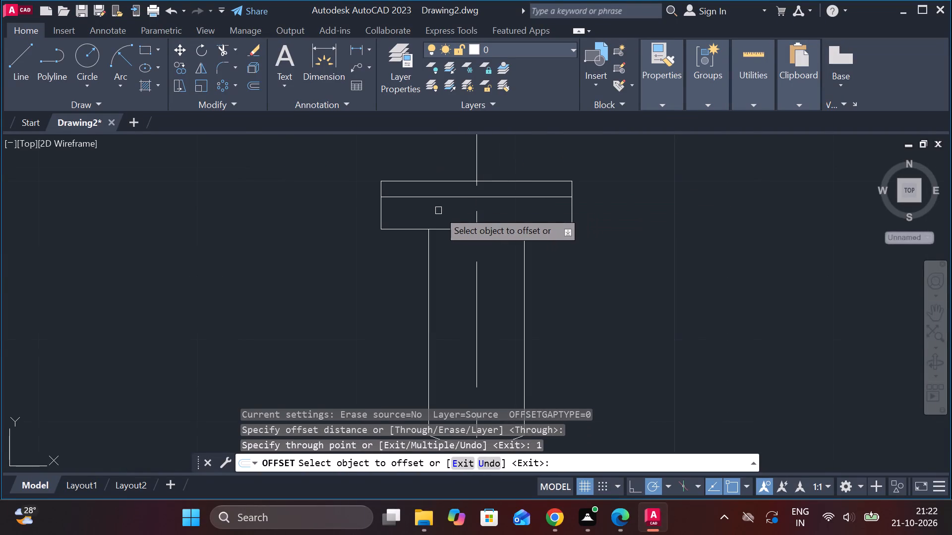
key("Escape")
Extend the shank's two vertical side edges up through the head to its top edge.
type("EX")
key("space")
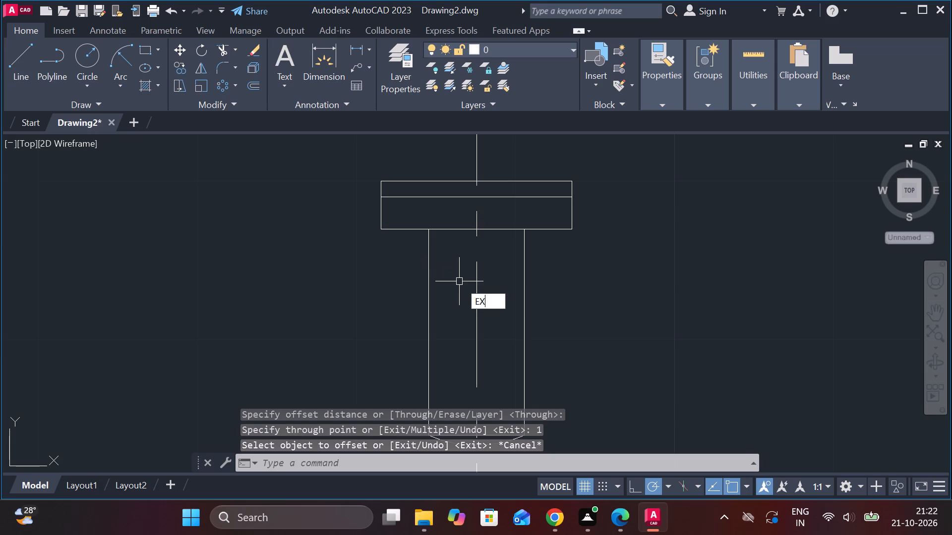
left_click(429, 241)
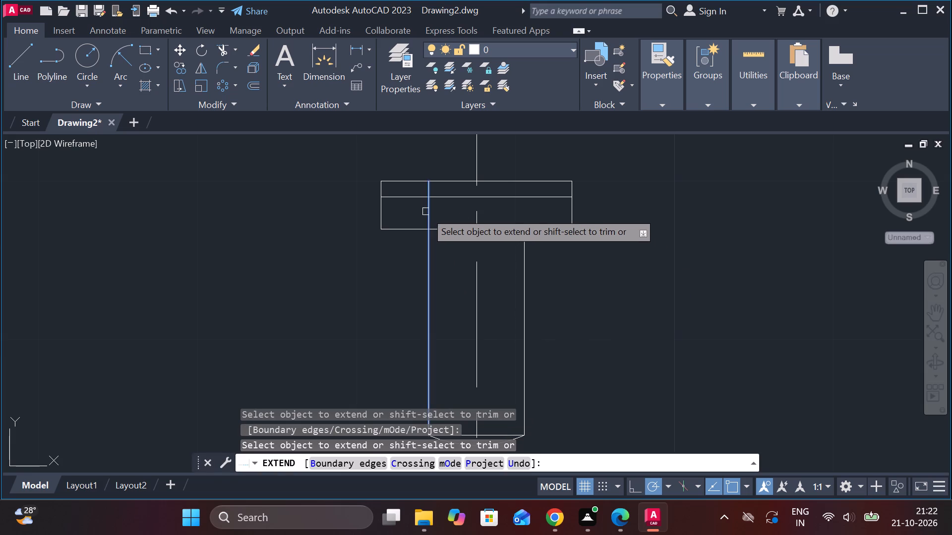
left_click(425, 212)
left_click(524, 241)
left_click(524, 224)
key("Escape")
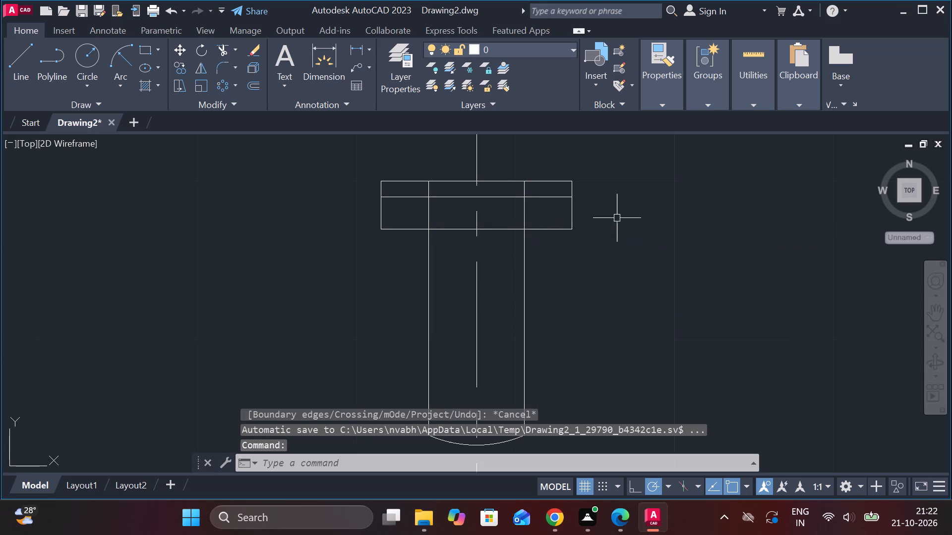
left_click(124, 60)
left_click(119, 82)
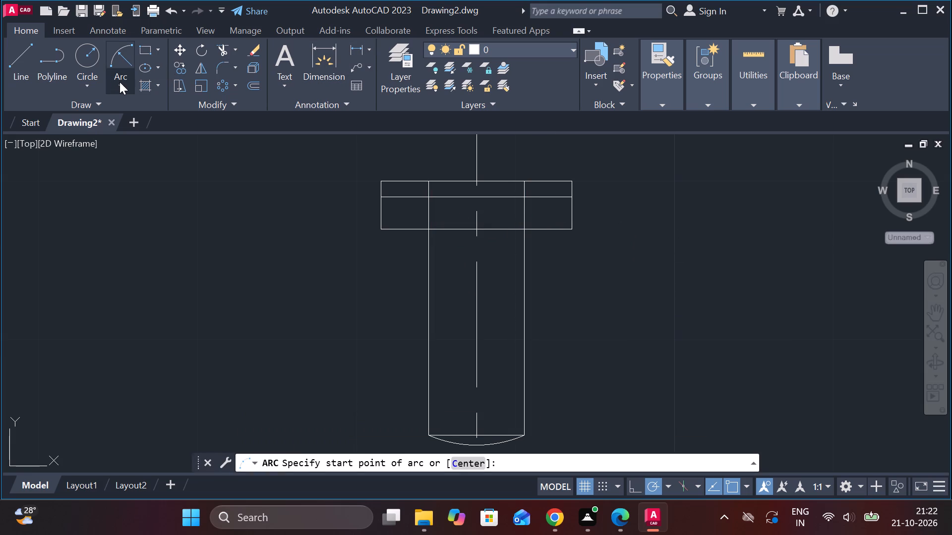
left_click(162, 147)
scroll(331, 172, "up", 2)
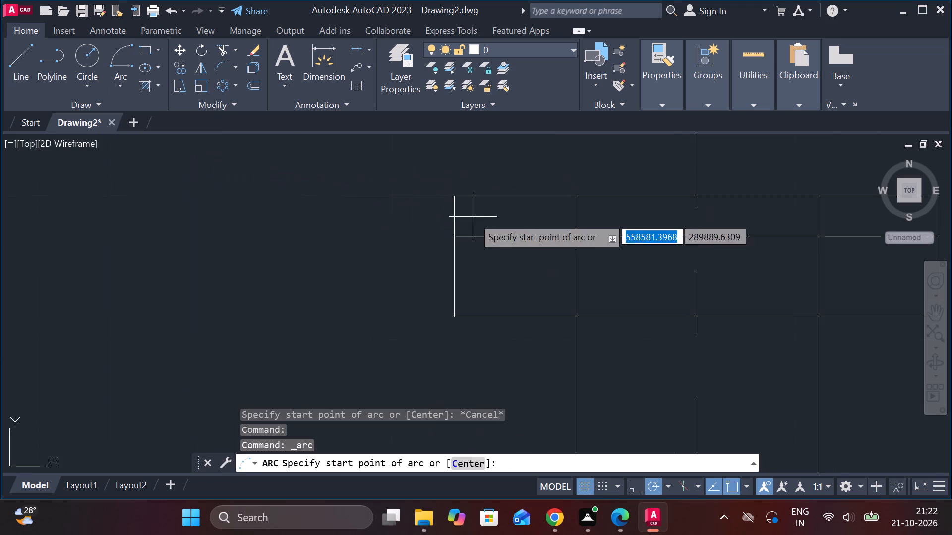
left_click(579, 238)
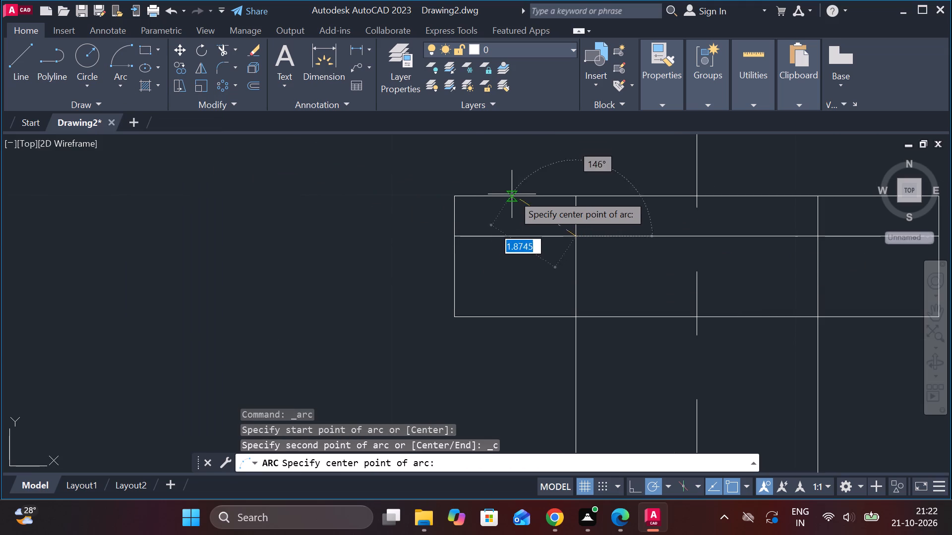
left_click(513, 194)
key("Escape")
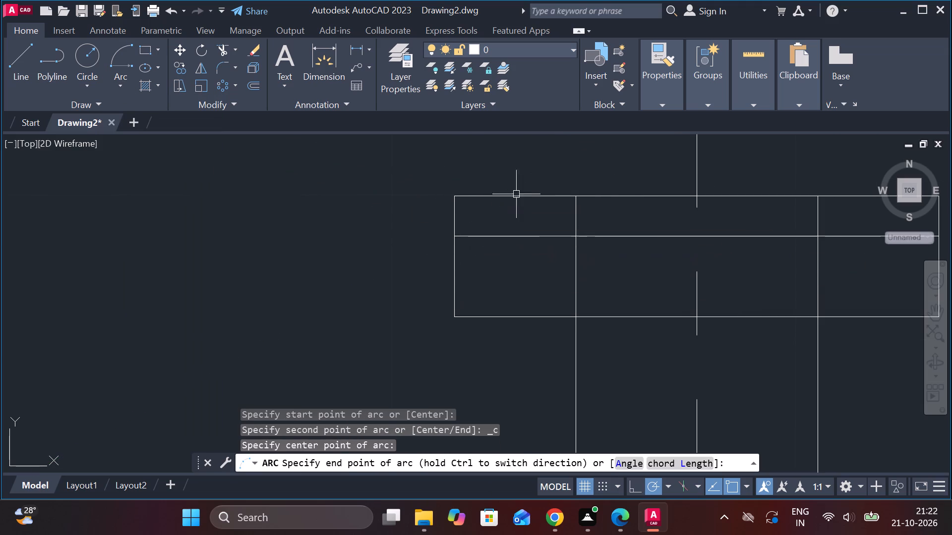
Draw three adjacent three-point arcs across the head's sections, starting and ending on the offset line and peaking at the top edge.
key("space")
left_click(451, 238)
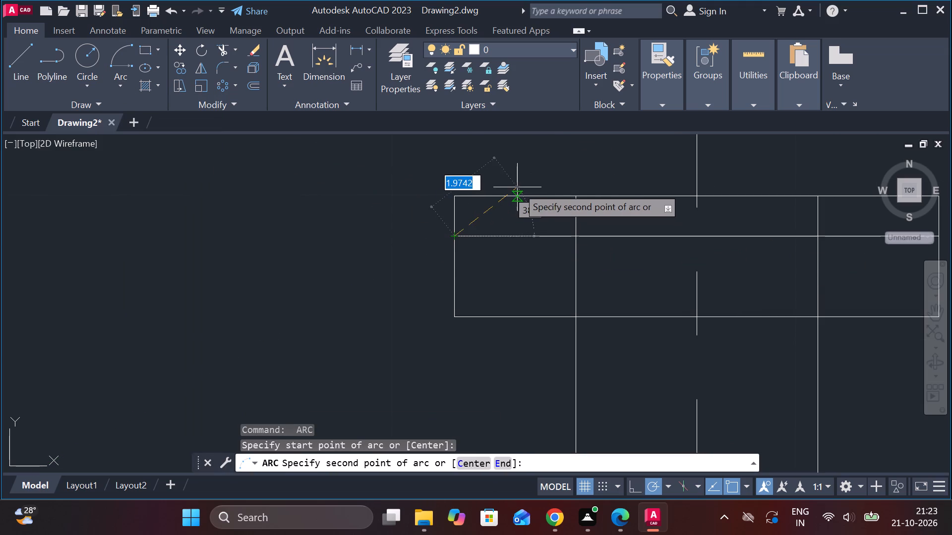
left_click(505, 195)
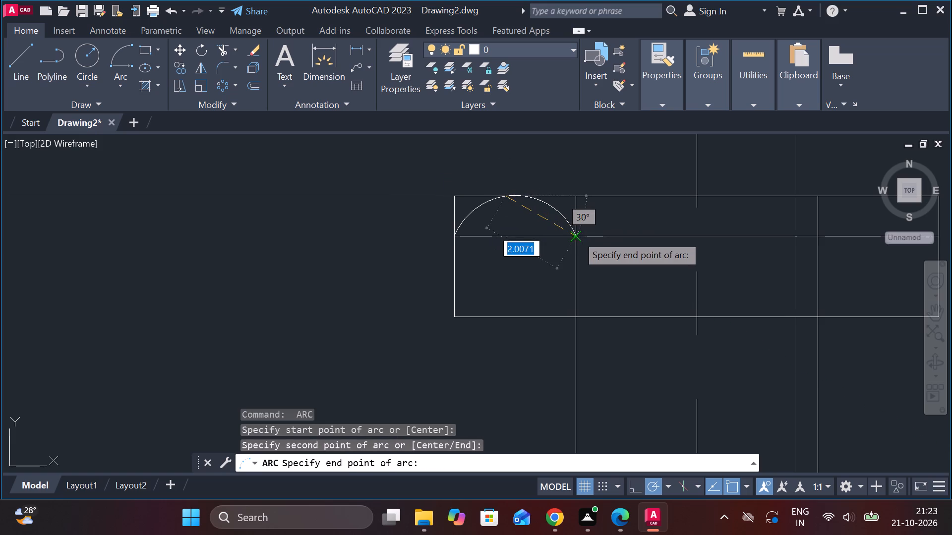
left_click(577, 235)
middle_click_drag(637, 229, 577, 215)
key("space")
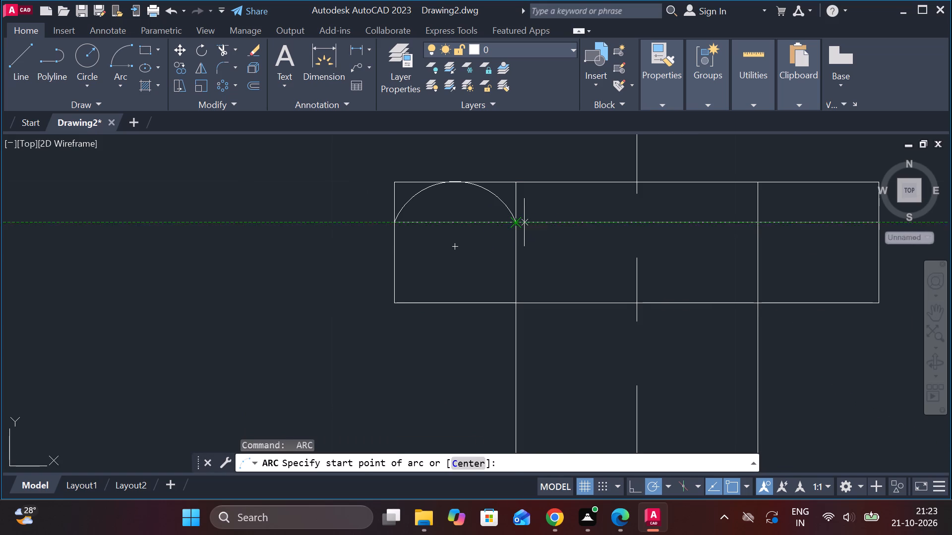
left_click(524, 222)
left_click(641, 187)
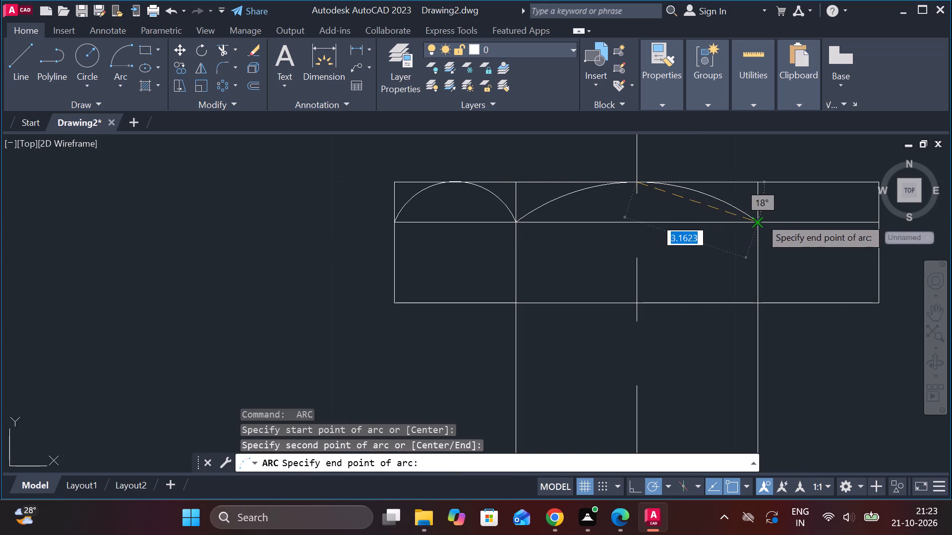
left_click(760, 217)
middle_click_drag(773, 217, 616, 220)
key("space")
left_click(611, 221)
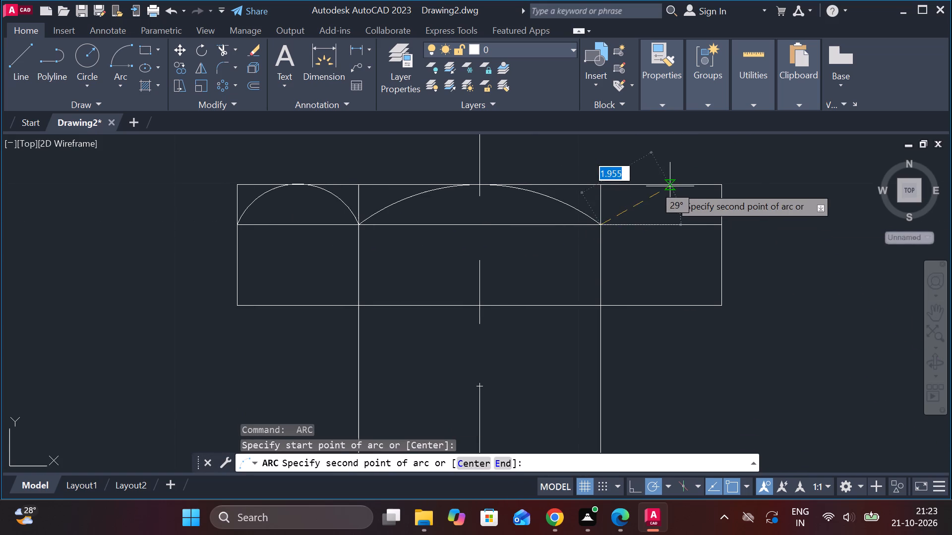
left_click(670, 186)
left_click(725, 228)
Trim the head's two upper outer corners back to the outer arcs.
scroll(777, 224, "down", 2)
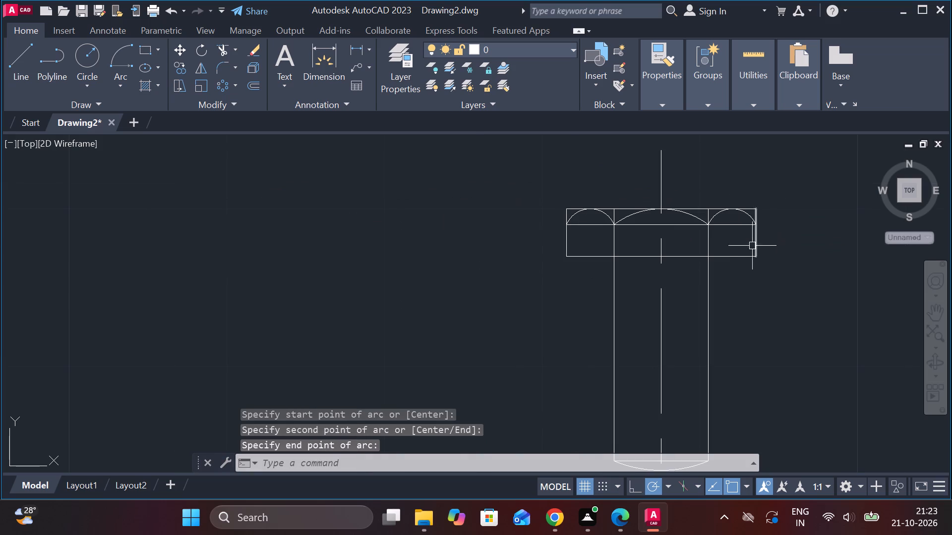
middle_click_drag(740, 263, 736, 263)
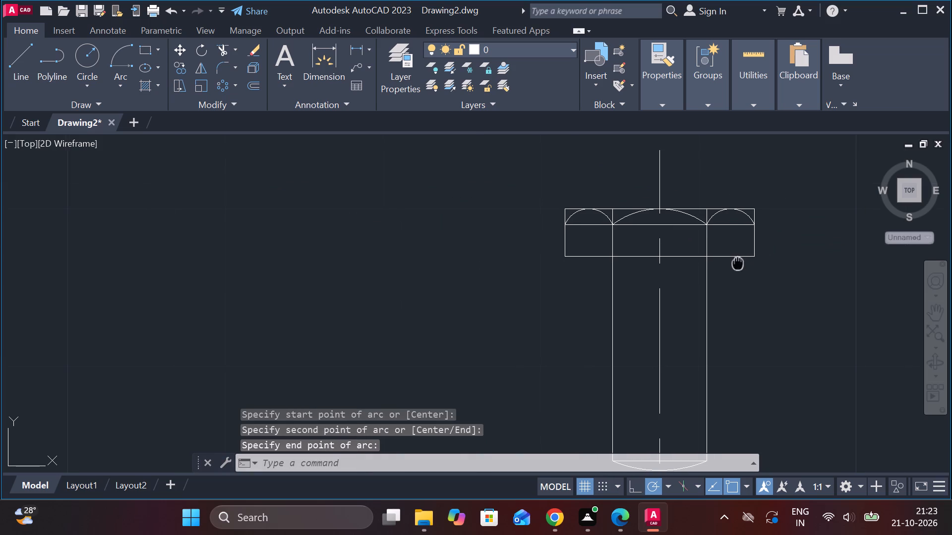
middle_click_drag(736, 263, 736, 263)
scroll(595, 239, "down", 1)
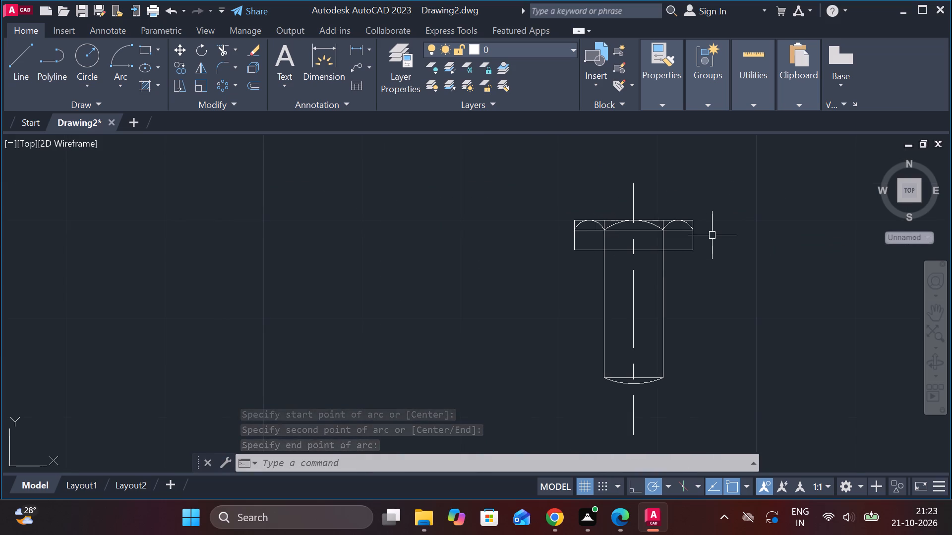
scroll(582, 228, "up", 2)
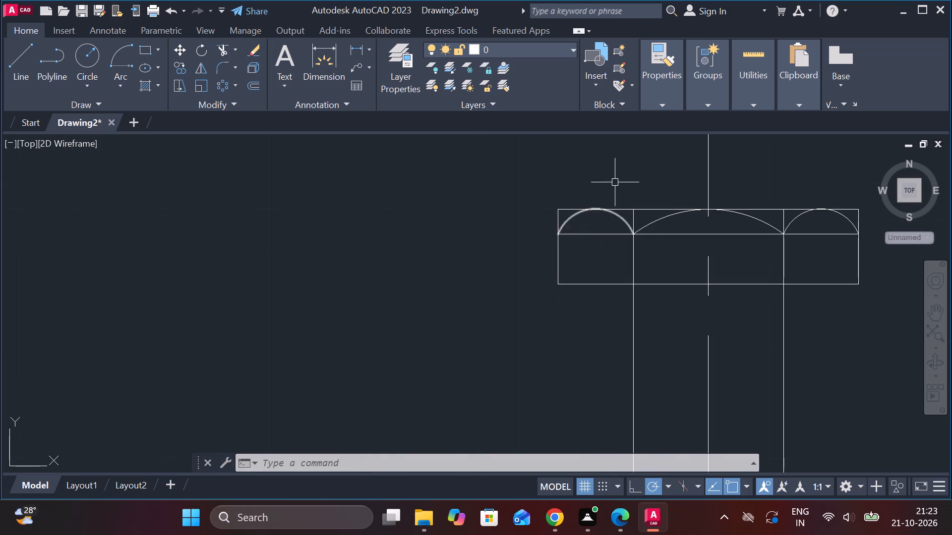
type("TR")
key("space")
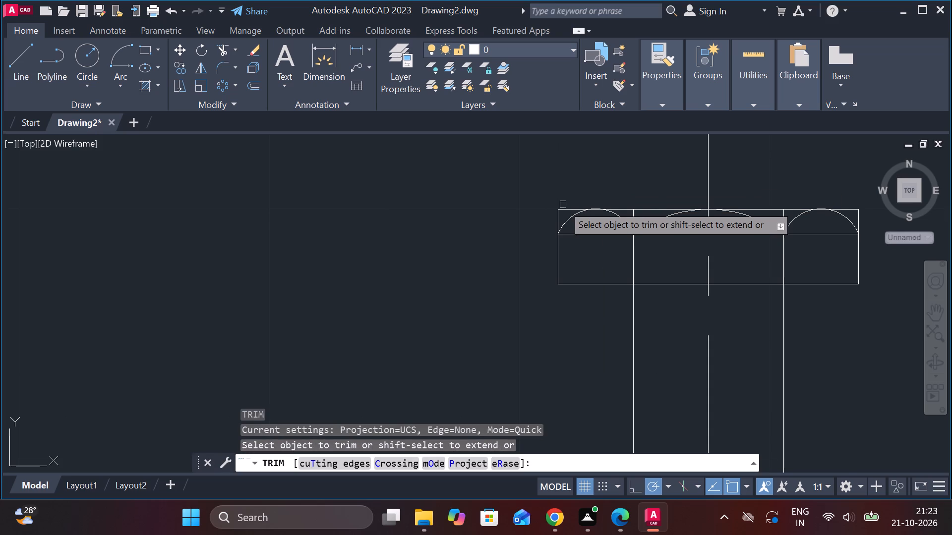
left_click(564, 209)
left_click(558, 214)
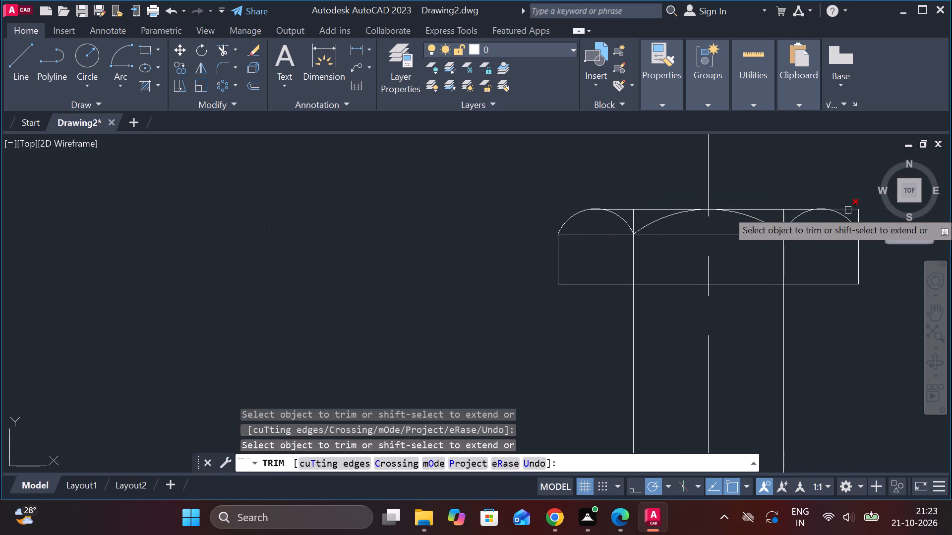
left_click(850, 210)
left_click(857, 214)
scroll(816, 221, "down", 2)
middle_click_drag(842, 274, 841, 274)
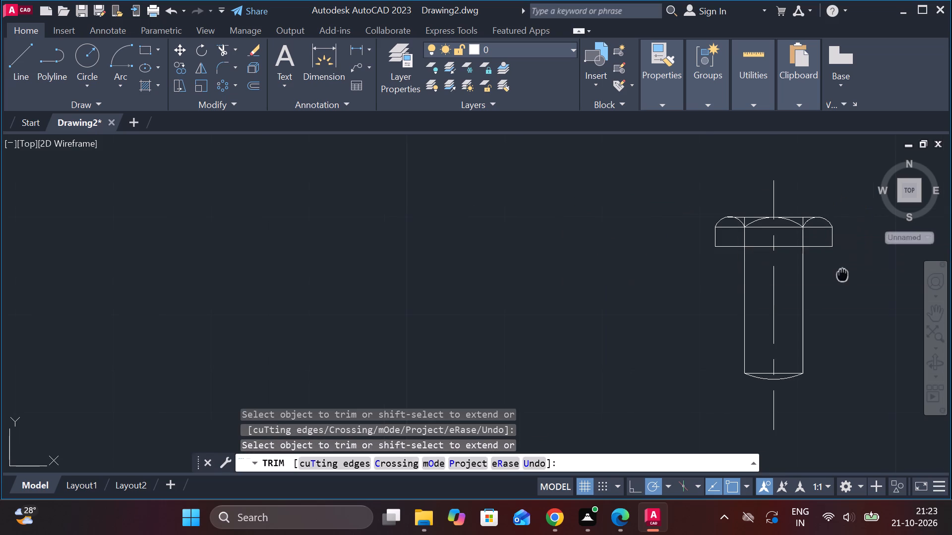
middle_click_drag(841, 274, 654, 203)
key("Escape")
Add a vertical linear dimension for the shank's length, placed to the left of the part.
left_click(359, 49)
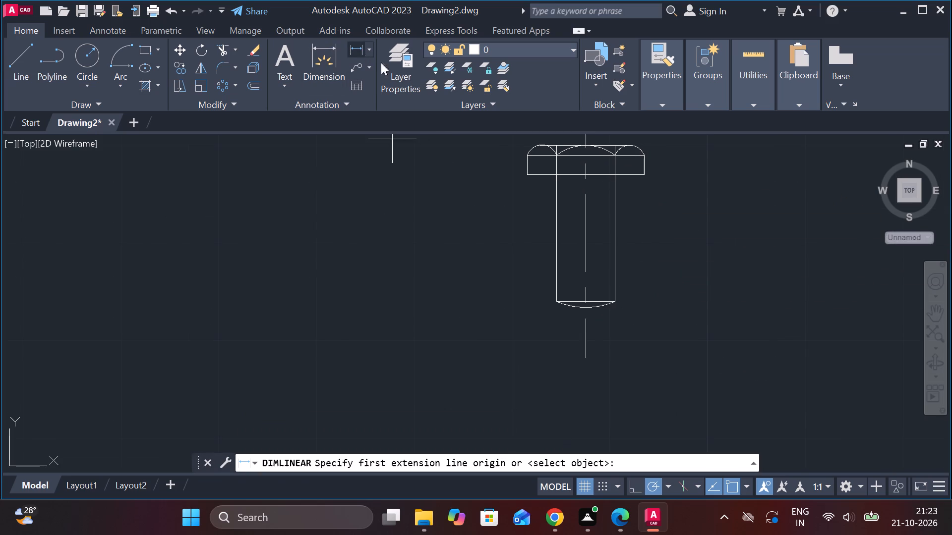
left_click(556, 177)
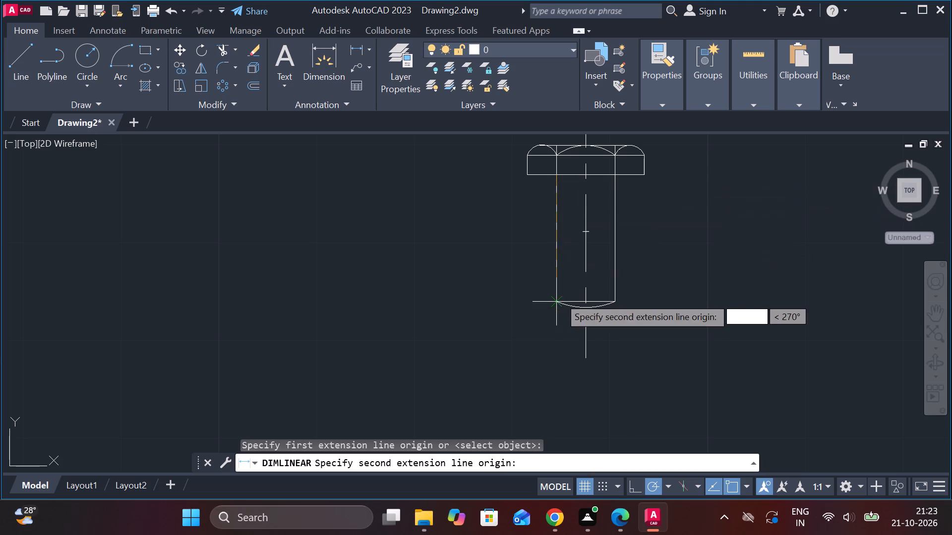
left_click(559, 297)
left_click(483, 254)
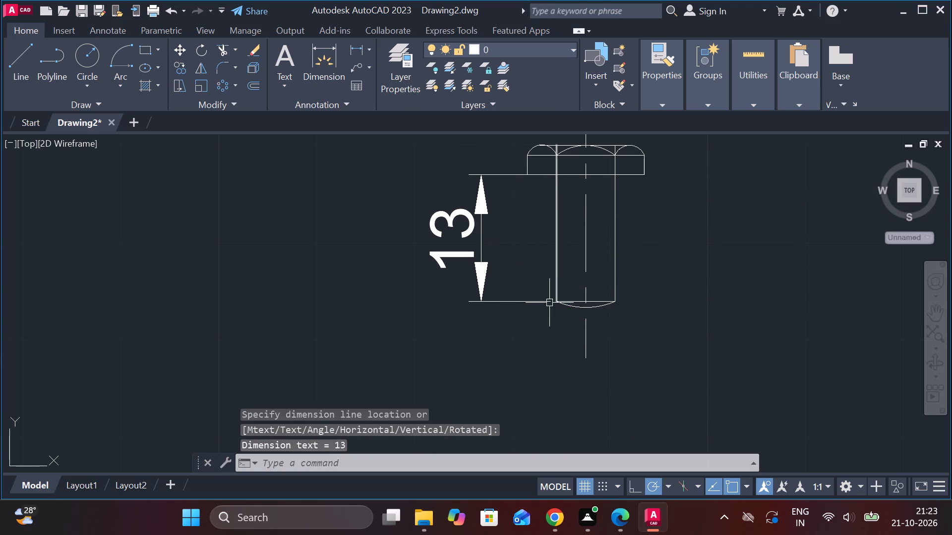
Dimension the shank's width below the rounded tip, and move its text to the right with the dimension line closer to the tip.
key("space")
left_click(554, 303)
left_click(622, 306)
middle_click_drag(623, 350, 614, 325)
left_click(617, 355)
left_click(610, 355)
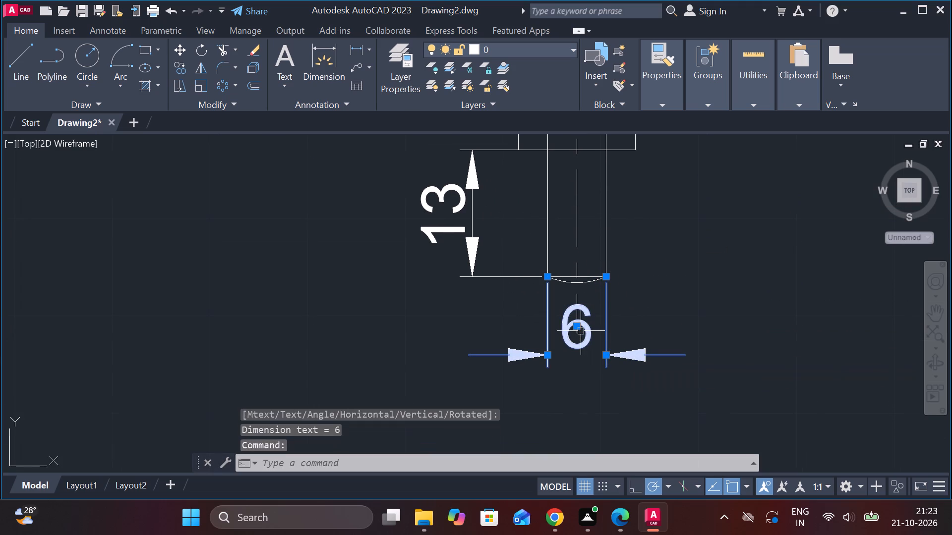
left_click(578, 326)
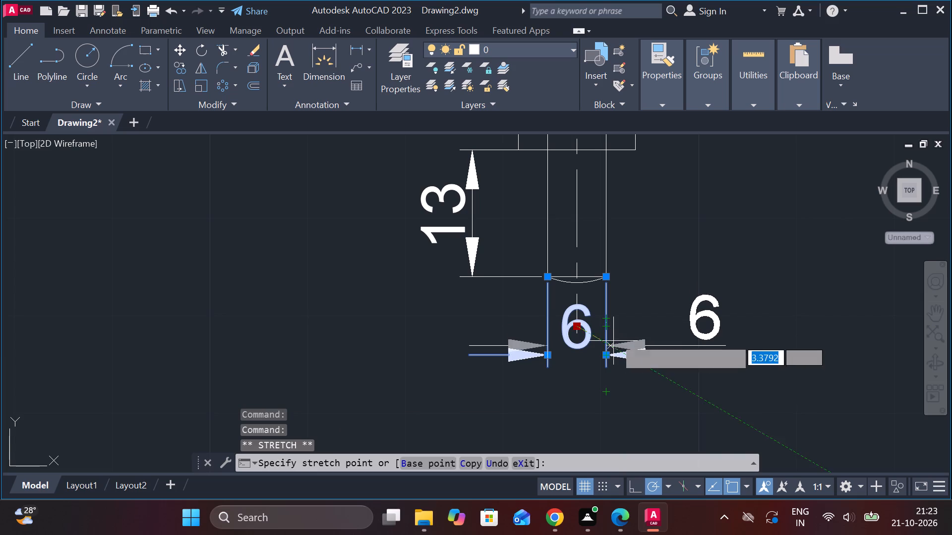
left_click(618, 322)
Add the prefix M to the shank width dimension so it reads M6.
double_click(687, 298)
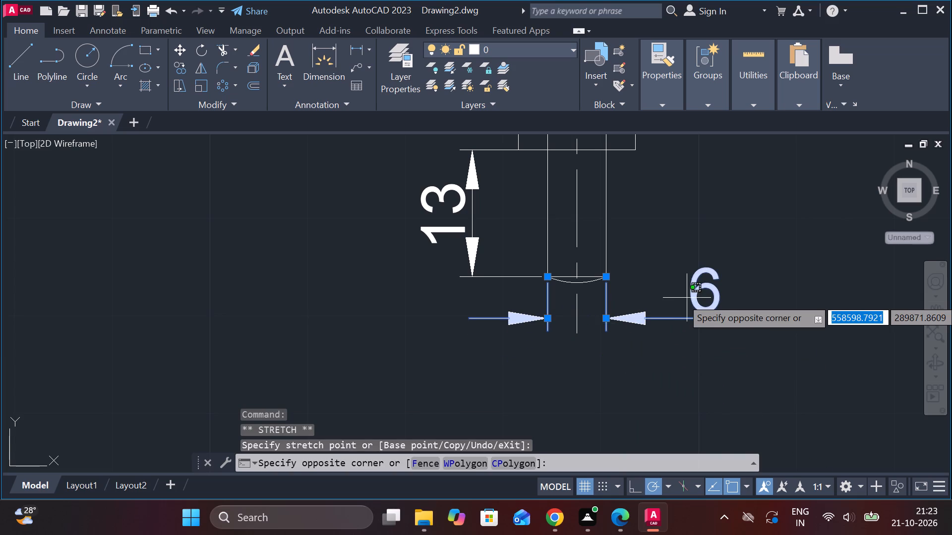
double_click(690, 297)
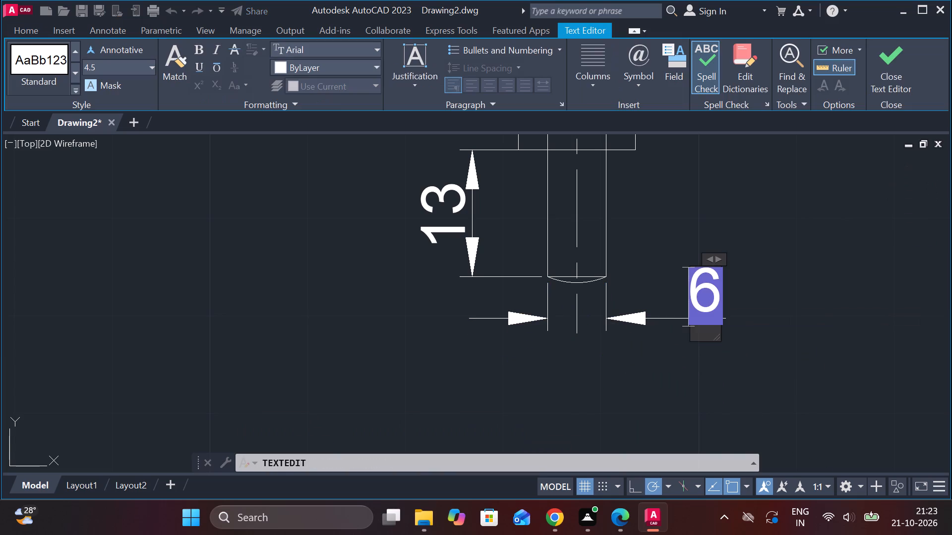
key("m")
left_click(891, 57)
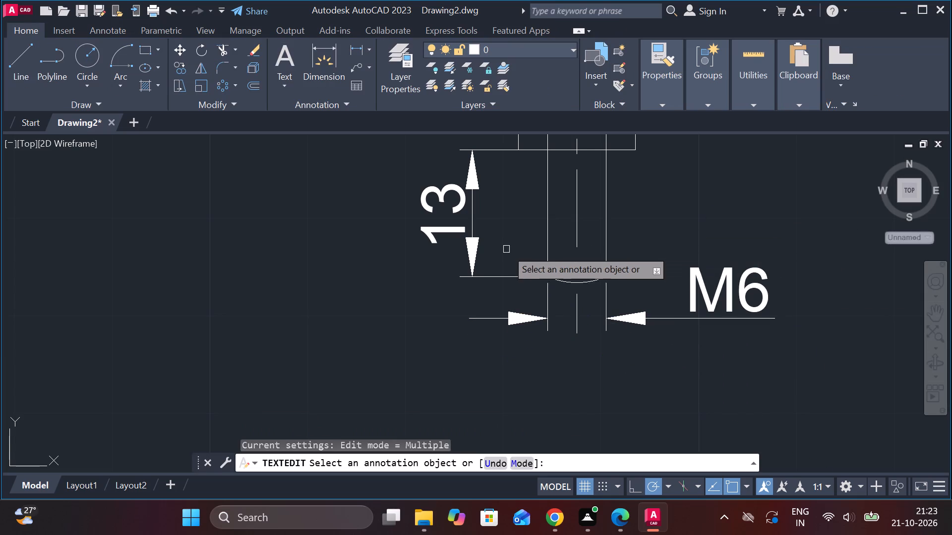
scroll(506, 249, "up", 2)
scroll(514, 249, "down", 2)
key("Escape")
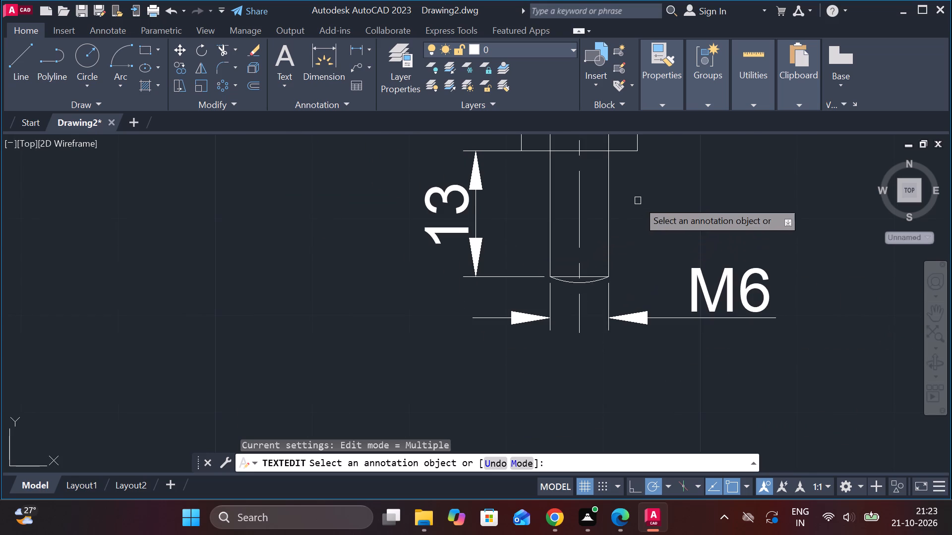
left_click(607, 195)
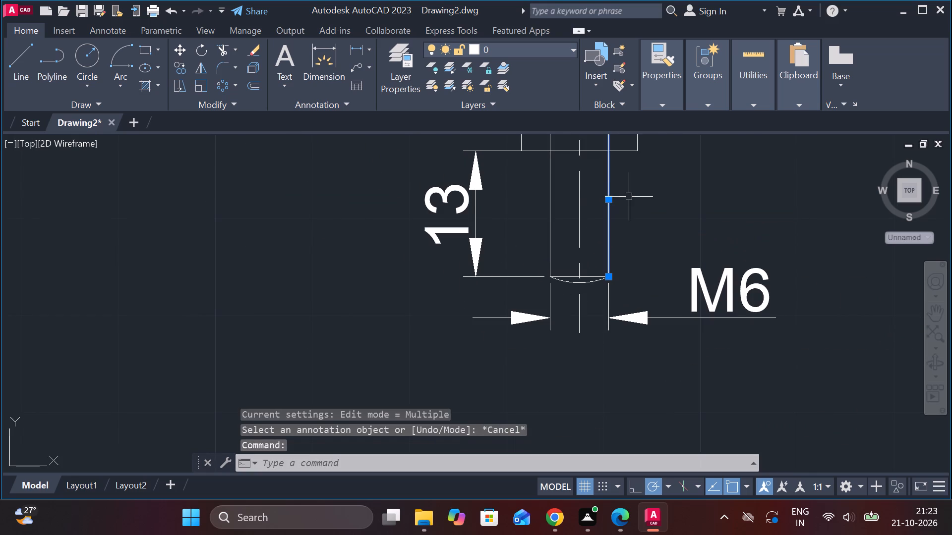
scroll(631, 197, "up", 1)
scroll(631, 197, "down", 3)
key("Escape")
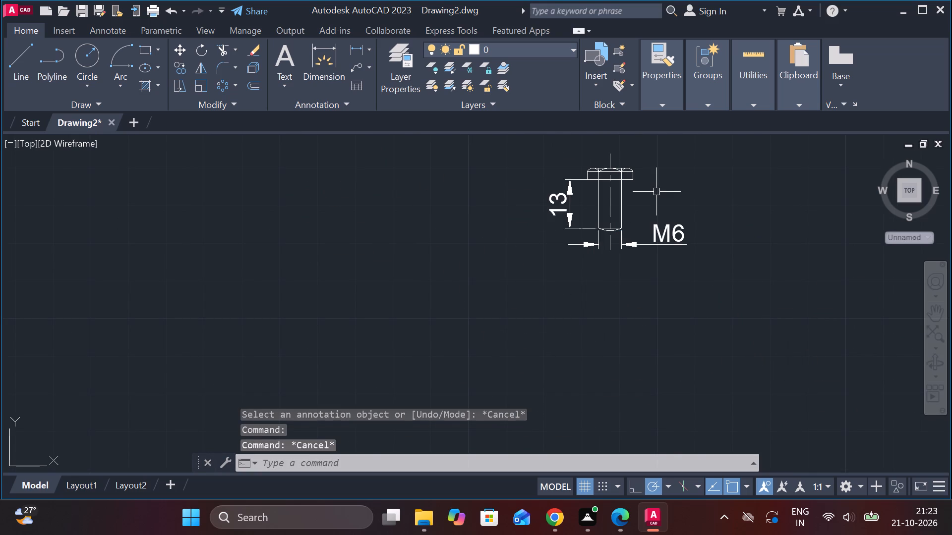
Copy the "6.STEM (MILD STEEL) 1 NO." caption to just below the small M6 bolt.
scroll(691, 204, "down", 1)
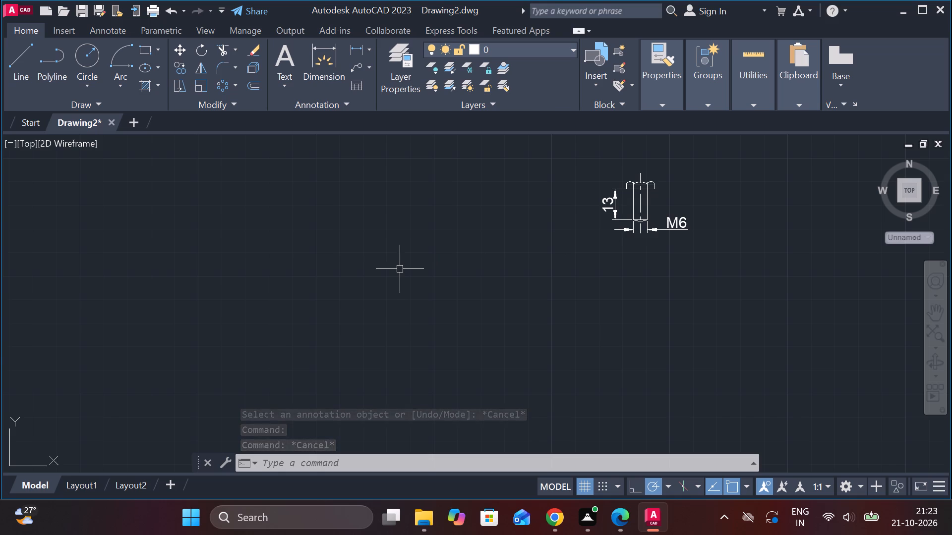
scroll(400, 269, "down", 2)
scroll(359, 242, "up", 1)
middle_click_drag(460, 291, 660, 275)
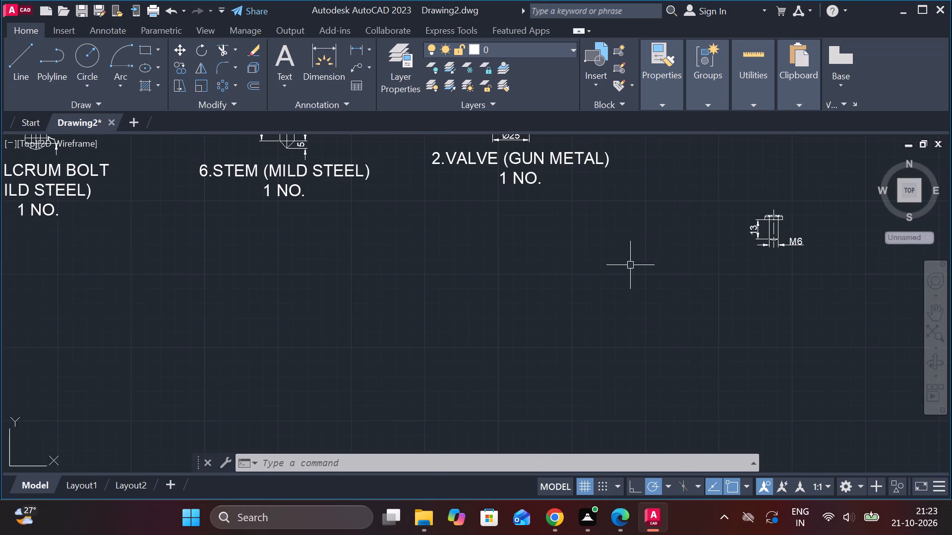
middle_click_drag(397, 317, 403, 321)
scroll(360, 271, "down", 1)
left_click(317, 220)
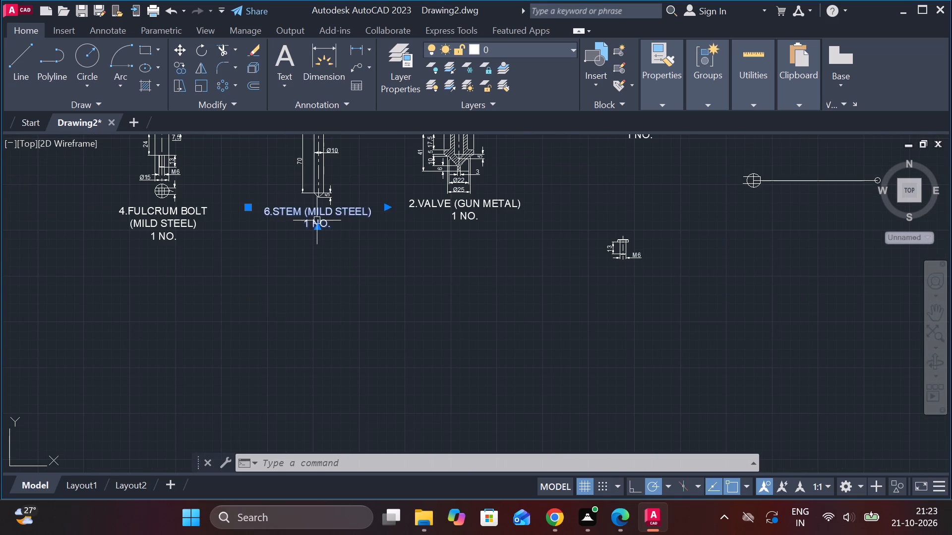
type("CO")
key("Return")
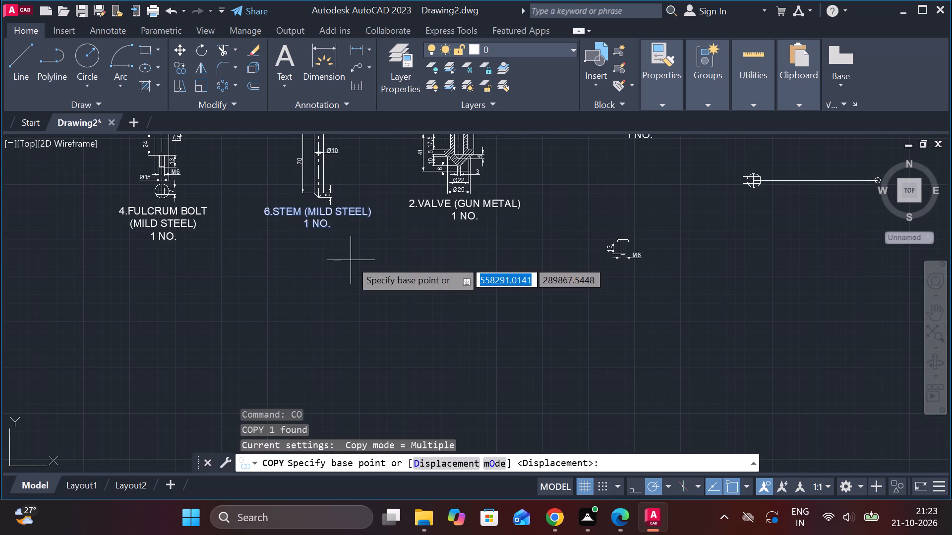
left_click(338, 257)
scroll(644, 322, "up", 2)
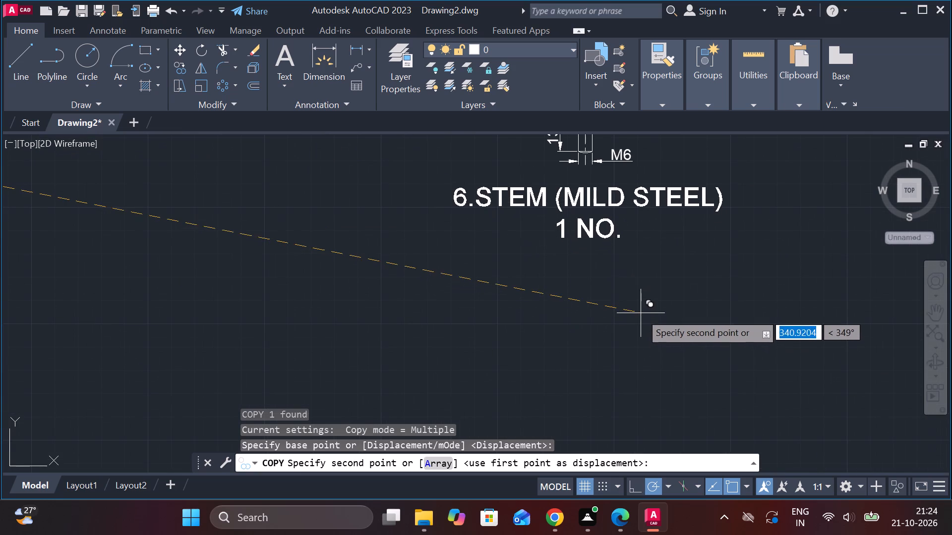
left_click(640, 304)
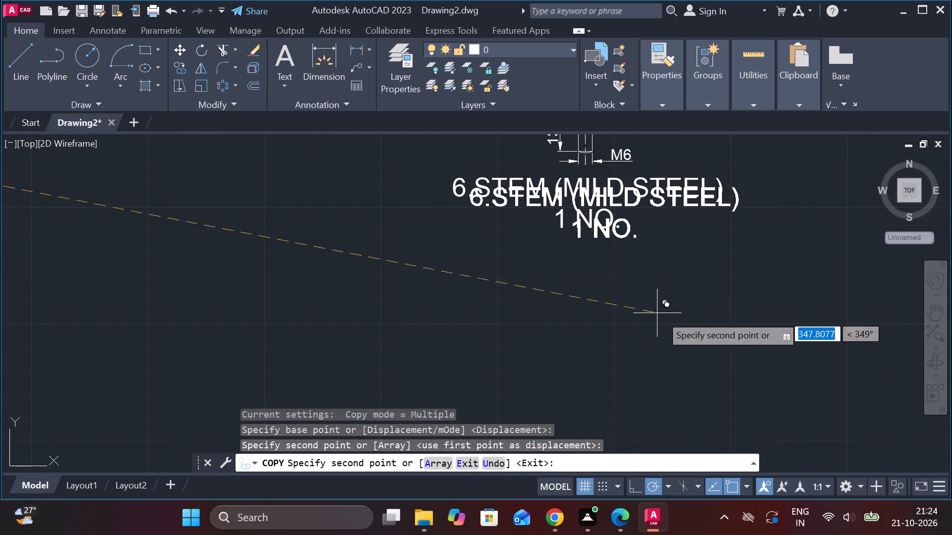
key("Escape")
Edit the copied caption to read "10.SCREW (MILD STEEL)" with "3 NO." on the second line.
double_click(463, 189)
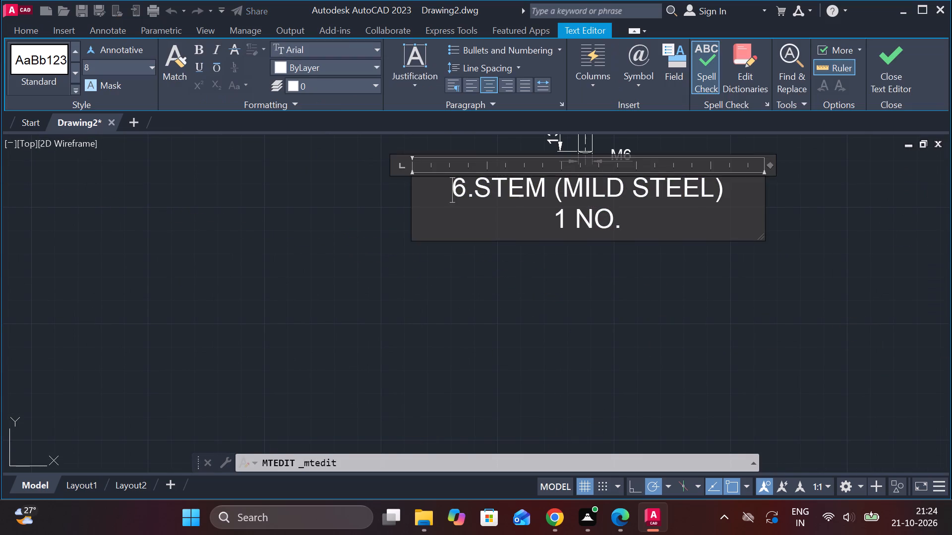
left_click(464, 187)
key("BackSpace")
type("10")
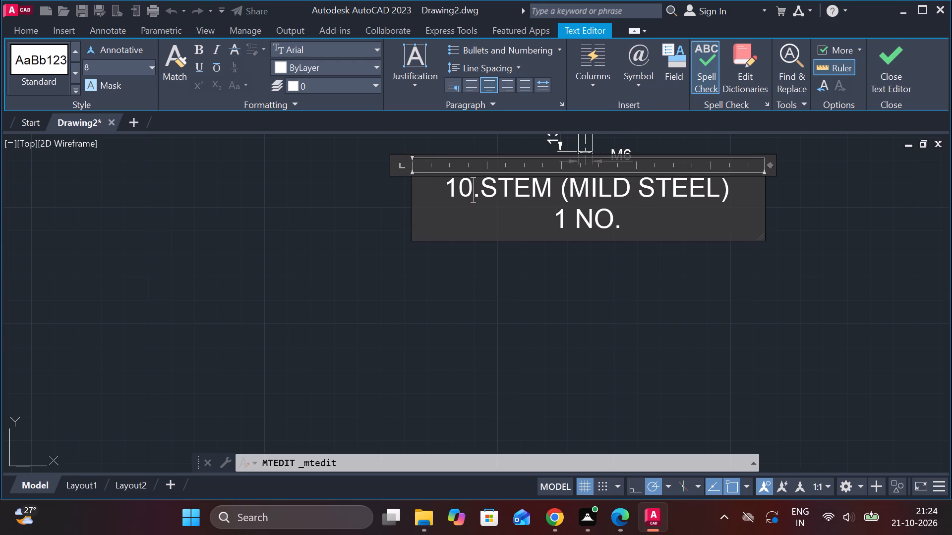
left_click(552, 182)
key("BackSpace")
key("BackSpace")
key("BackSpace")
type("CREW")
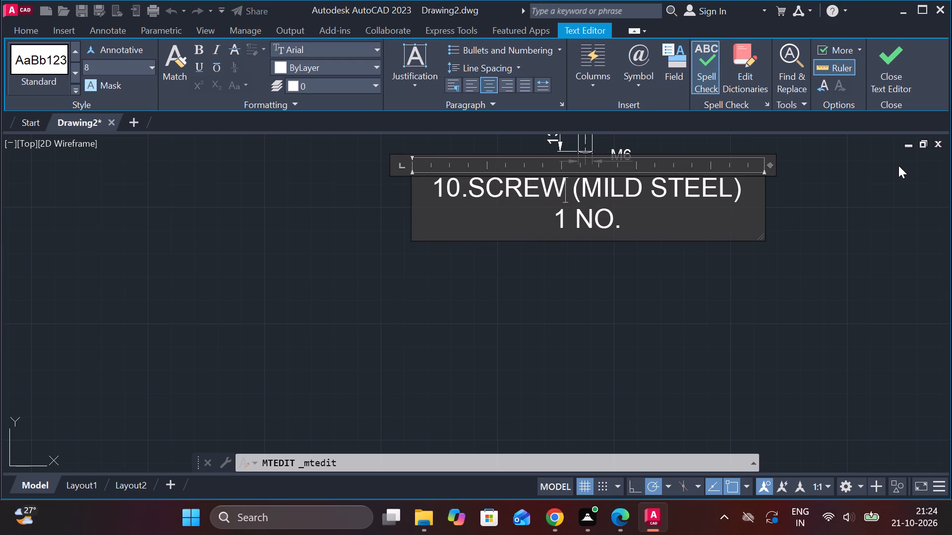
left_click(575, 221)
key("BackSpace")
key("BackSpace")
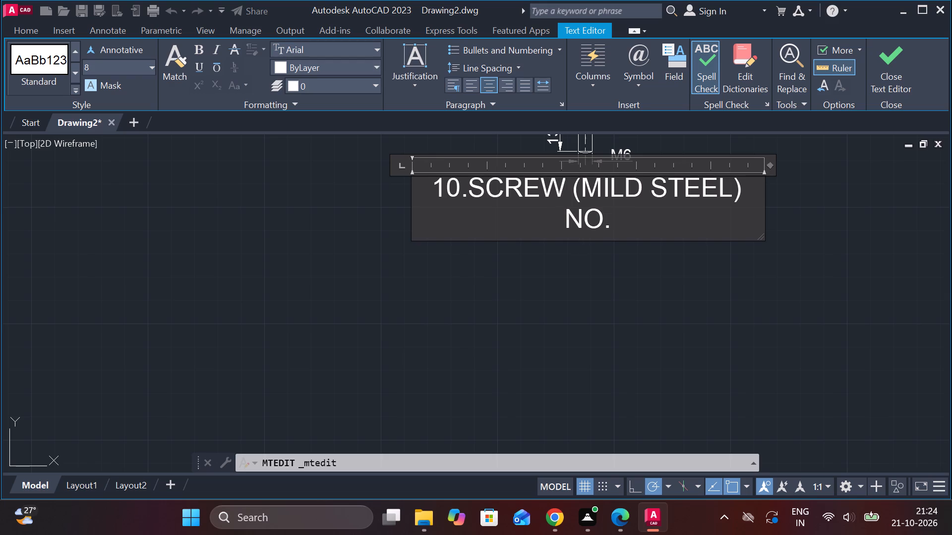
type("3")
key("space")
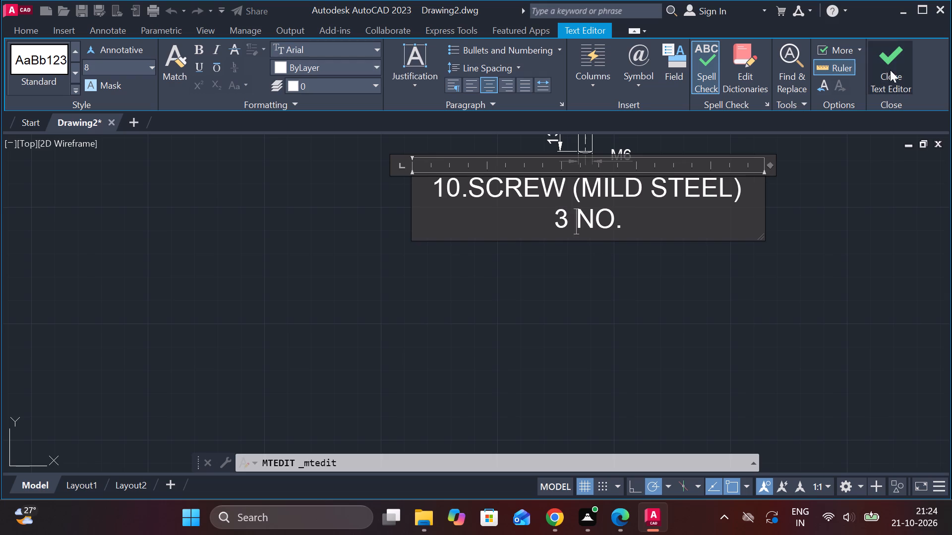
left_click(891, 69)
Move the M6 screw with its dimensions and caption to the free space above the valve, beside the fulcrum pin.
scroll(659, 191, "down", 2)
left_click(541, 147)
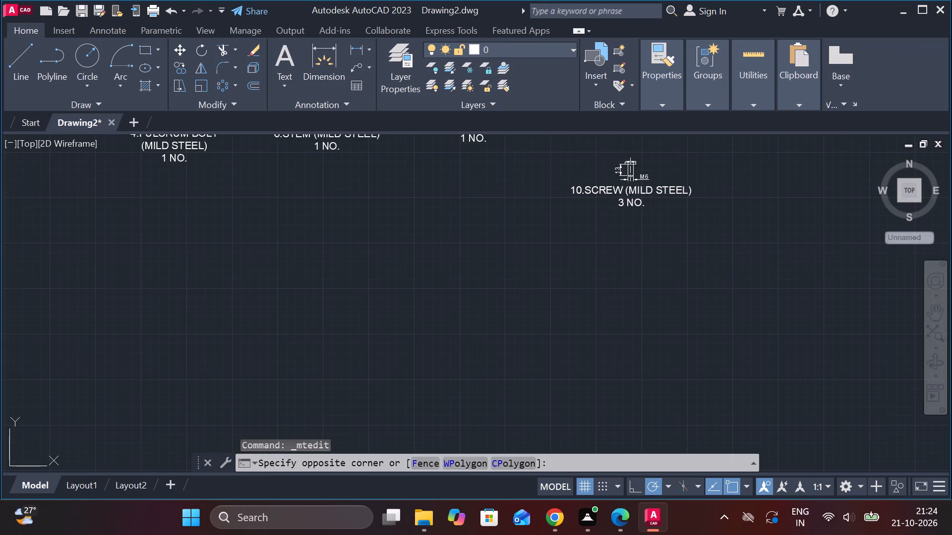
left_click(755, 240)
key("m")
key("Return")
left_click(725, 240)
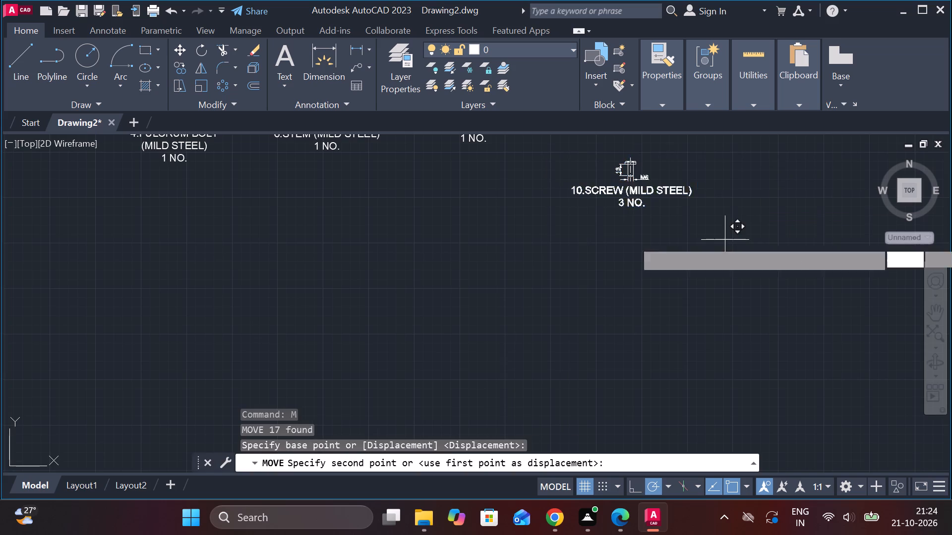
scroll(727, 261, "down", 2)
middle_click_drag(569, 252, 635, 357)
scroll(652, 206, "up", 2)
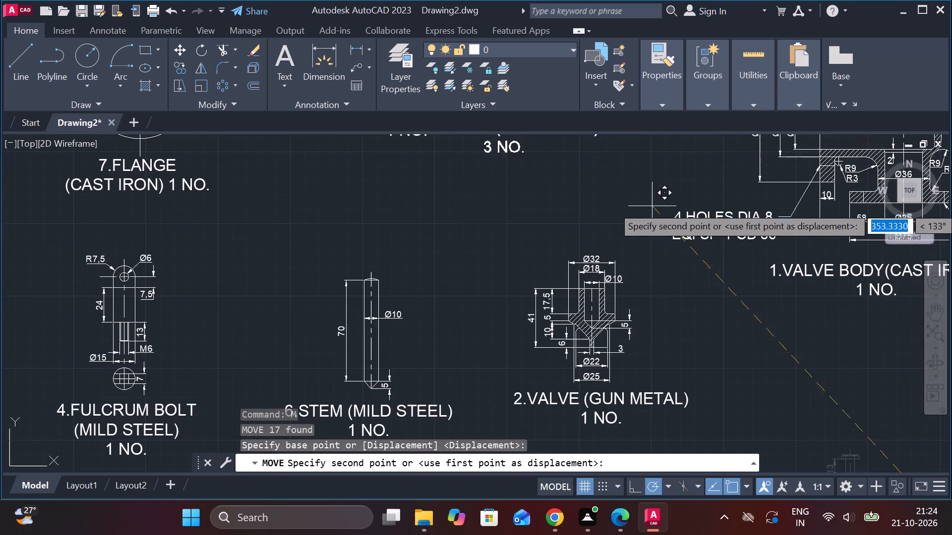
middle_click_drag(680, 257, 646, 392)
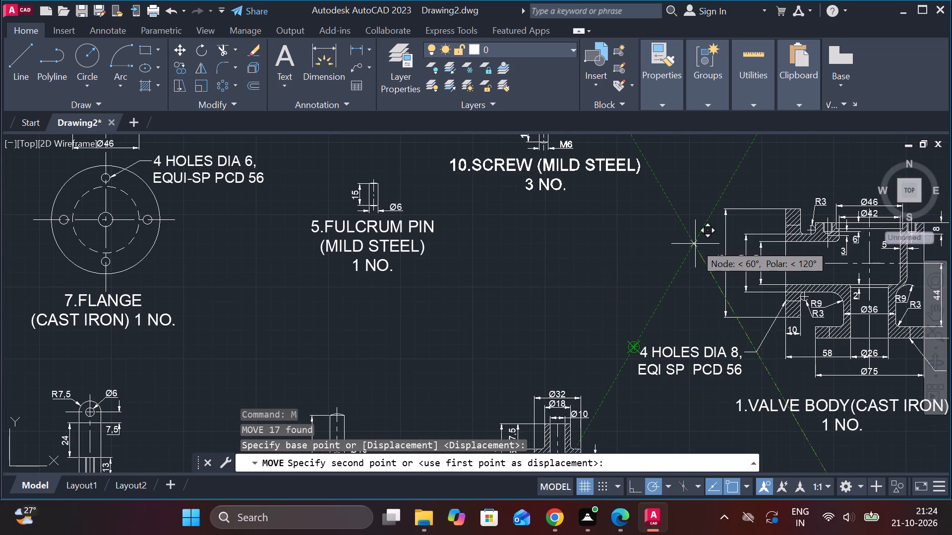
left_click(695, 244)
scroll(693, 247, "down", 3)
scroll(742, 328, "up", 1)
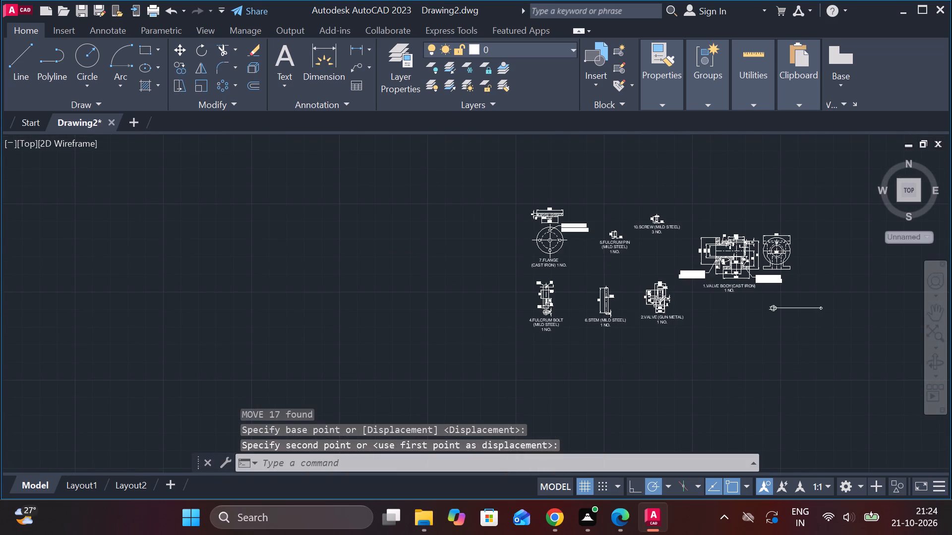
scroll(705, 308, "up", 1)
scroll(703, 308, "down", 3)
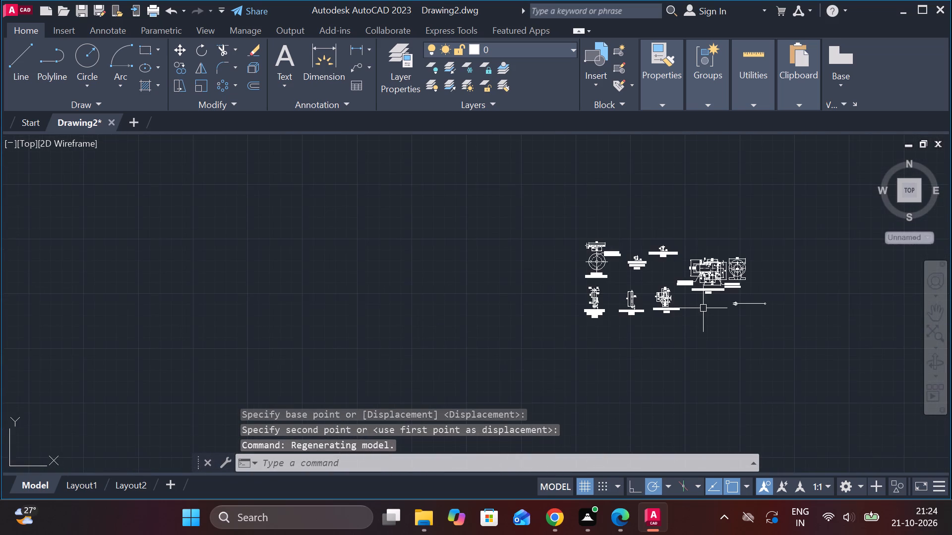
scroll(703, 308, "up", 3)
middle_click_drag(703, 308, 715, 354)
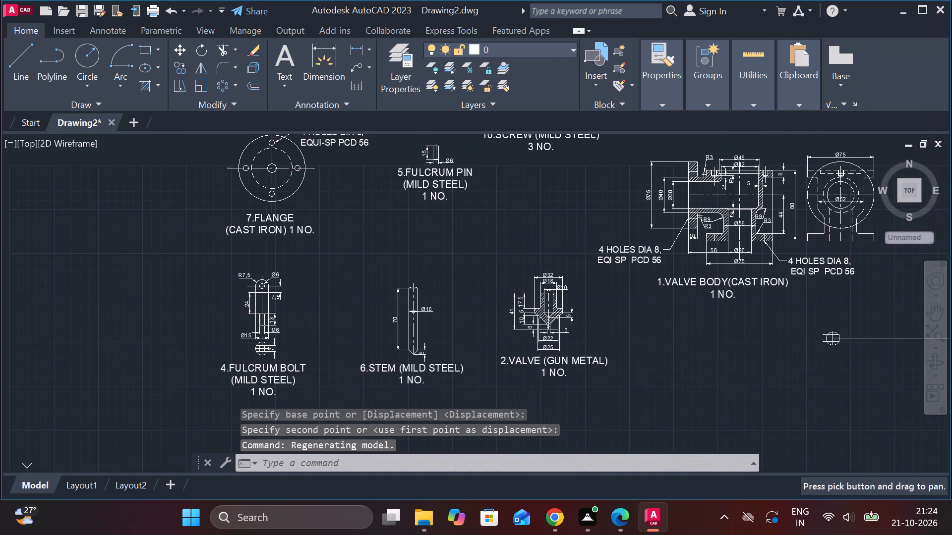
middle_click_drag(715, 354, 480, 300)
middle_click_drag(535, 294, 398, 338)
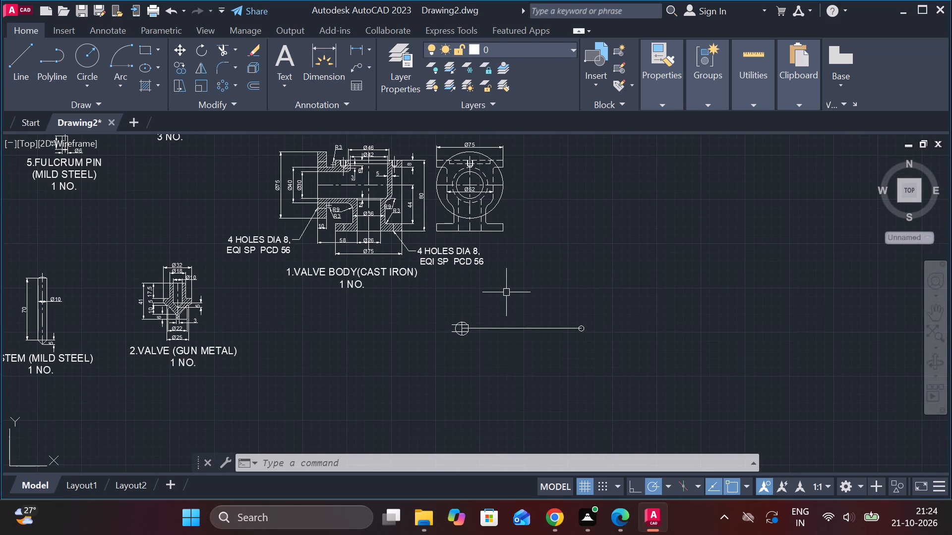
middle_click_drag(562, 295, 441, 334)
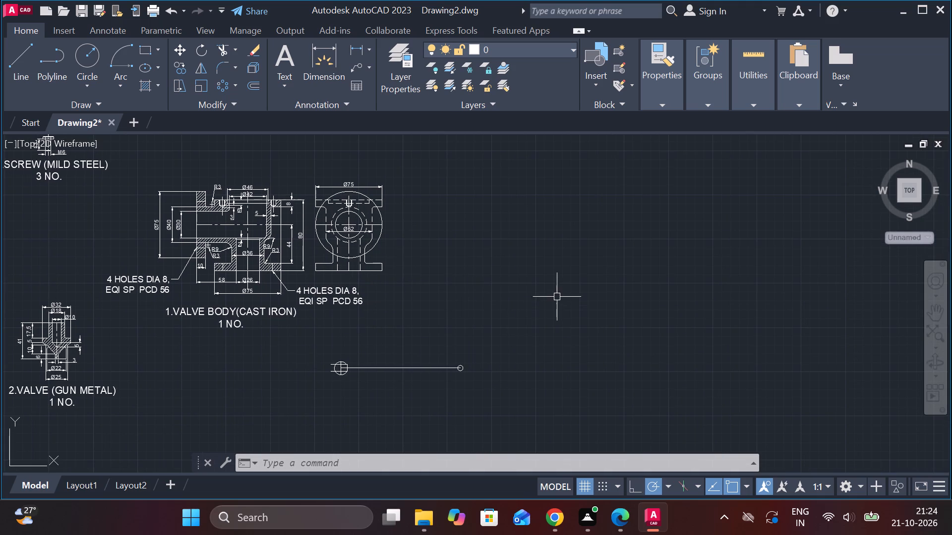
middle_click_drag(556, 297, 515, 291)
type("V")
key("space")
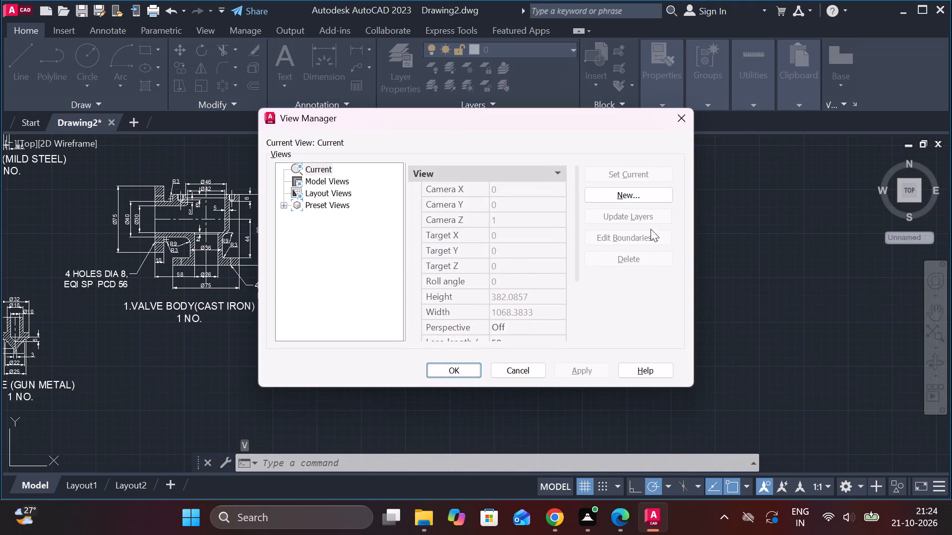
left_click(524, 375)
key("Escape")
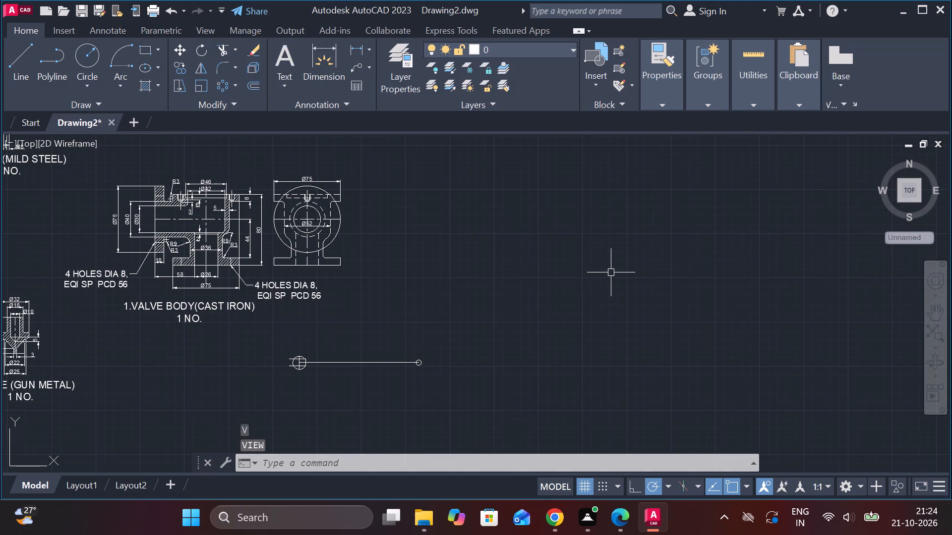
Draw a circle of radius 7.5 in the empty area to the right of the valve body views.
type("C")
key("space")
left_click(585, 242)
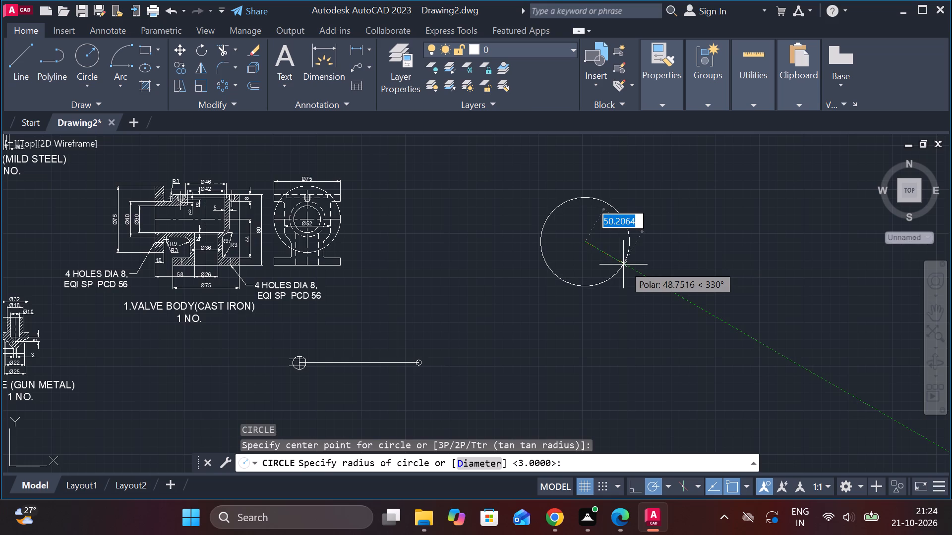
type("7.4")
key("BackSpace")
key("5")
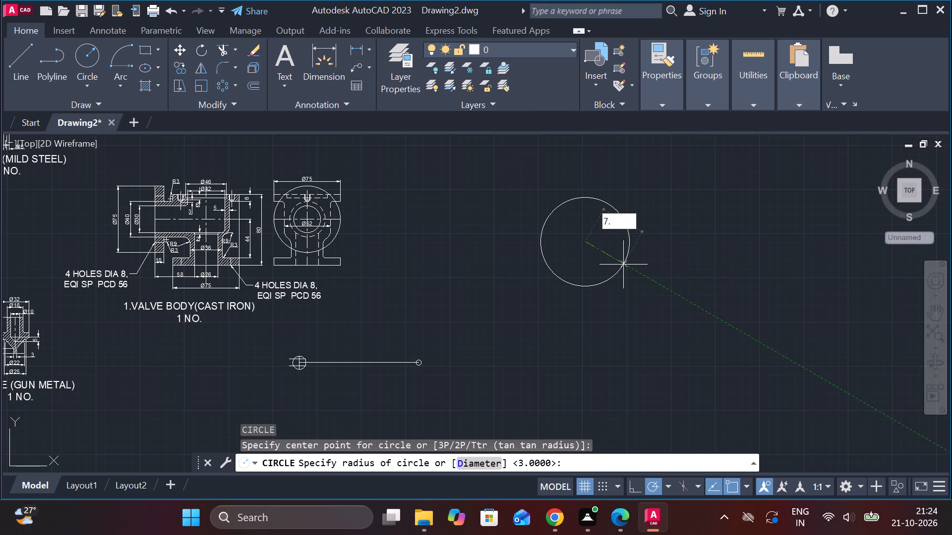
key("Return")
Draw a concentric circle of diameter 7 inside the radius 7.5 circle.
scroll(577, 234, "up", 3)
scroll(674, 245, "up", 1)
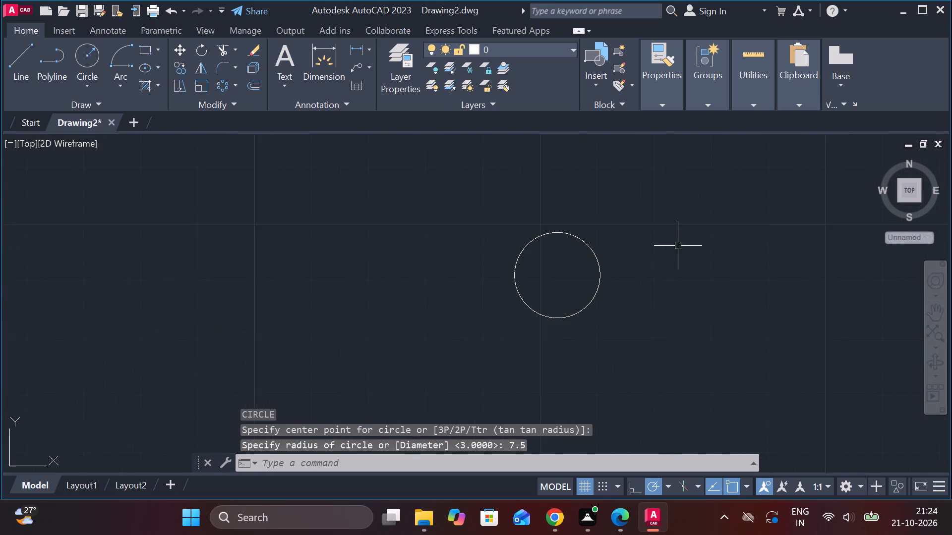
middle_click_drag(637, 249, 616, 249)
key("c")
key("space")
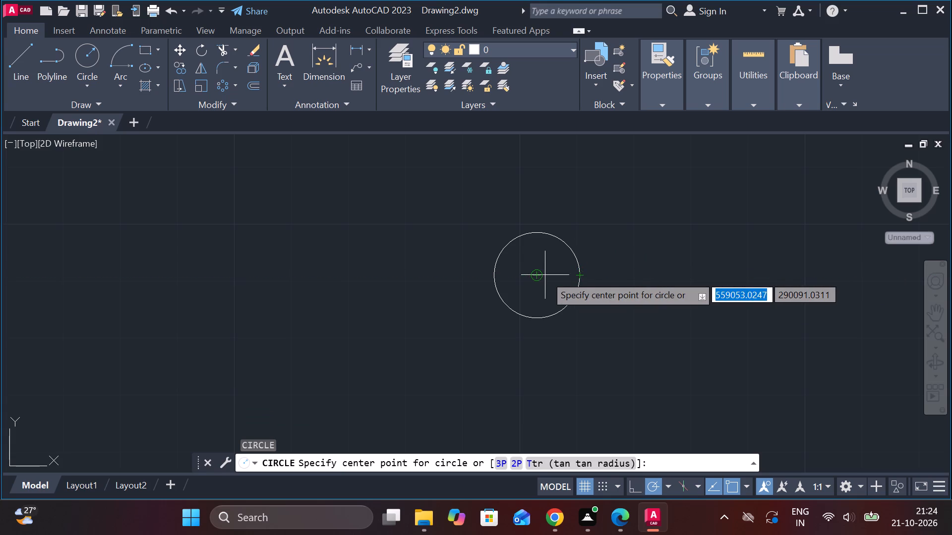
left_click(545, 275)
type("D 7")
key("Return")
scroll(594, 297, "down", 1)
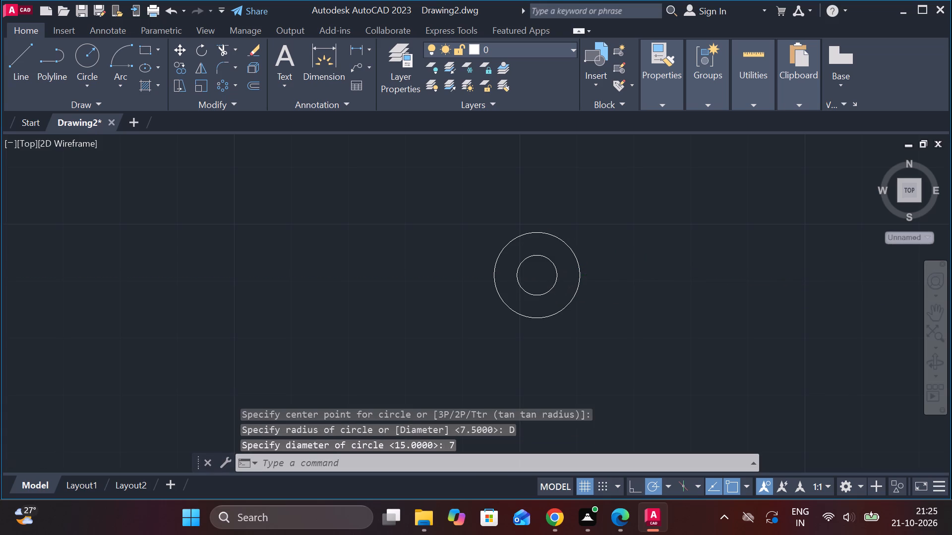
key("Escape")
Draw a horizontal line about 21 long through the circles' centre, extending past the outer circle on both sides.
key("l")
key("Return")
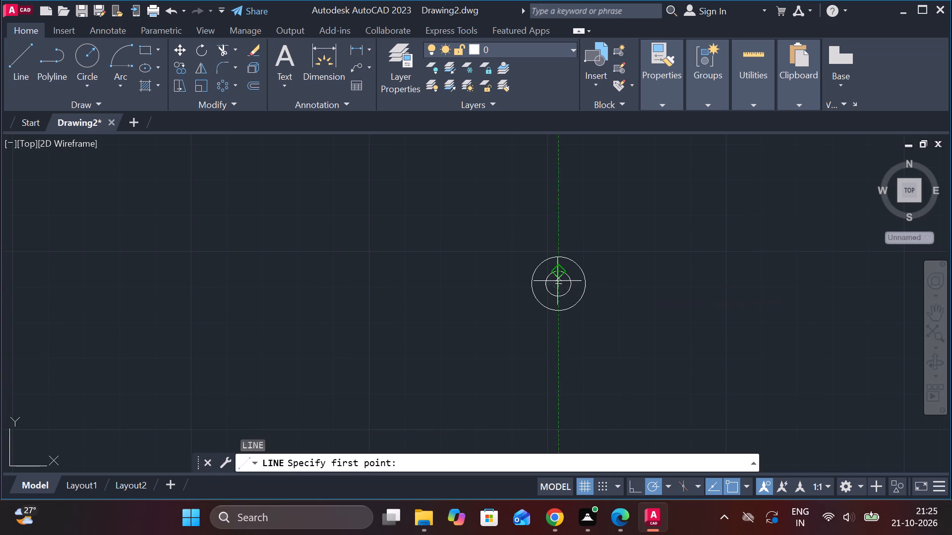
scroll(559, 283, "up", 2)
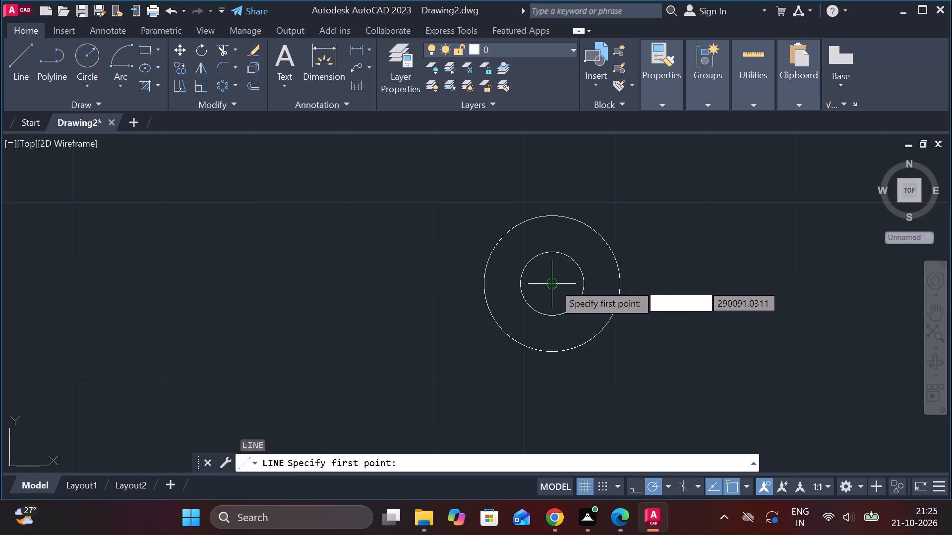
left_click(457, 286)
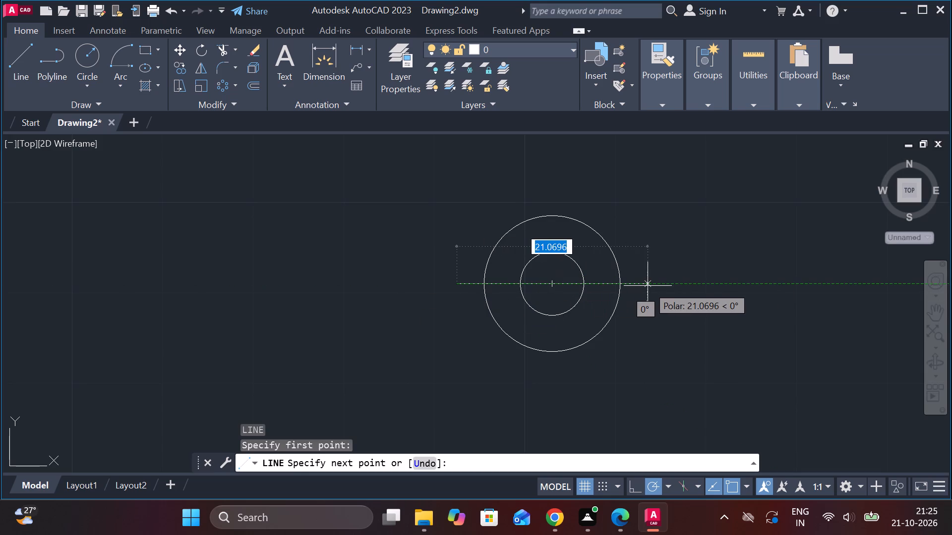
left_click(648, 286)
key("Escape")
Offset the horizontal line through the circles' centre downward by 32.
middle_click_drag(668, 308, 600, 244)
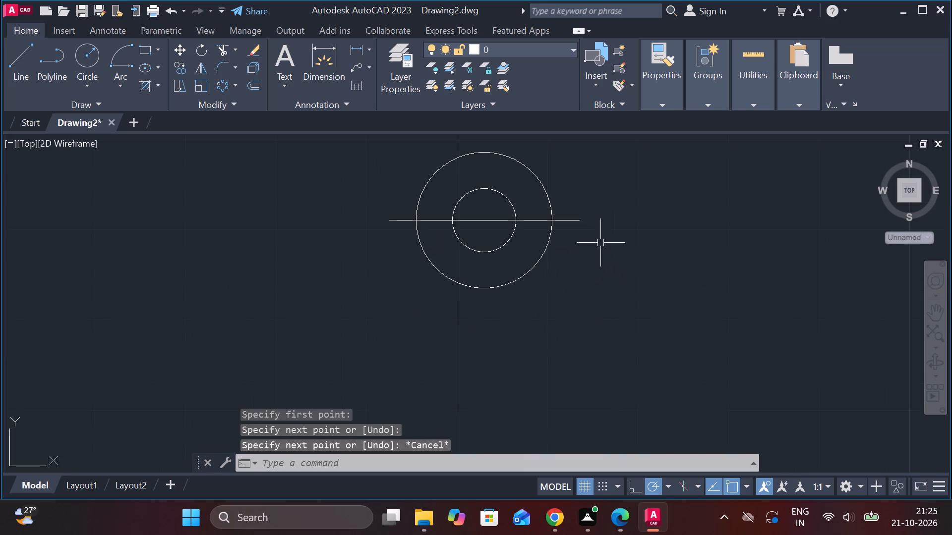
left_click(493, 223)
key("o")
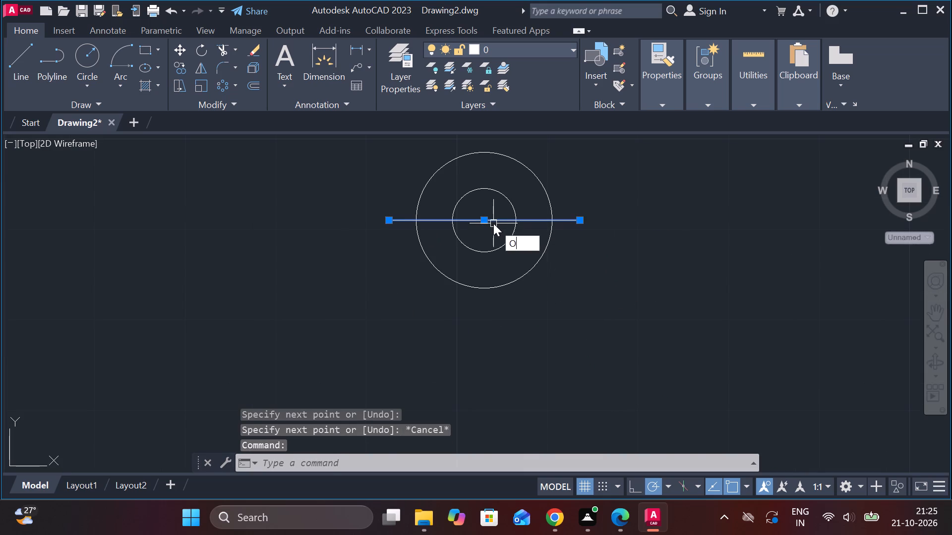
key("Return")
key("Return")
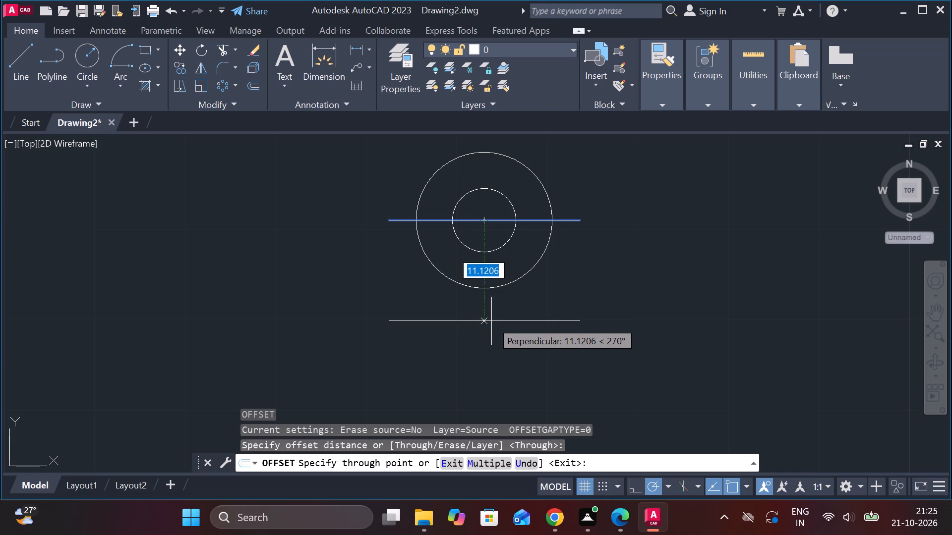
type("32")
key("Return")
Offset the lower horizontal line another 12 downward.
scroll(502, 327, "down", 2)
middle_click_drag(517, 335, 515, 335)
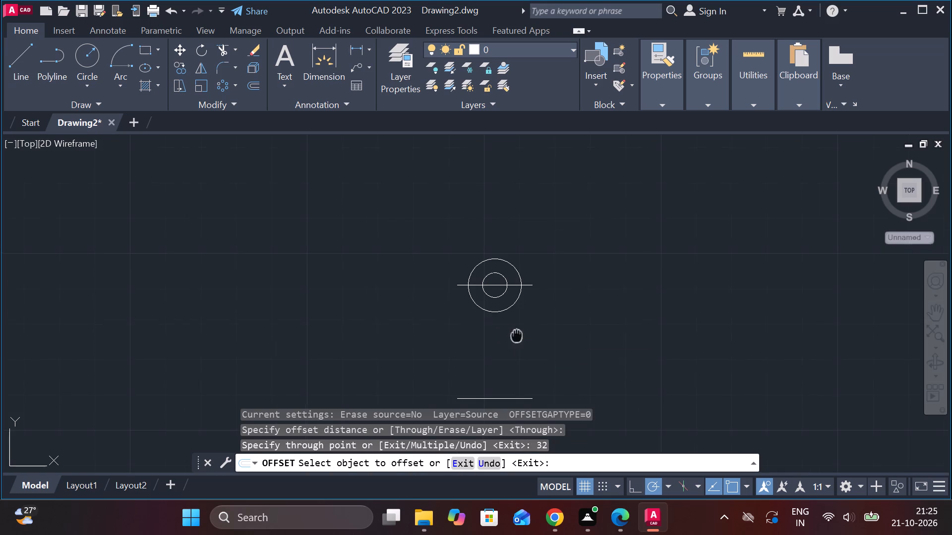
middle_click_drag(515, 335, 486, 270)
middle_click_drag(505, 294, 498, 214)
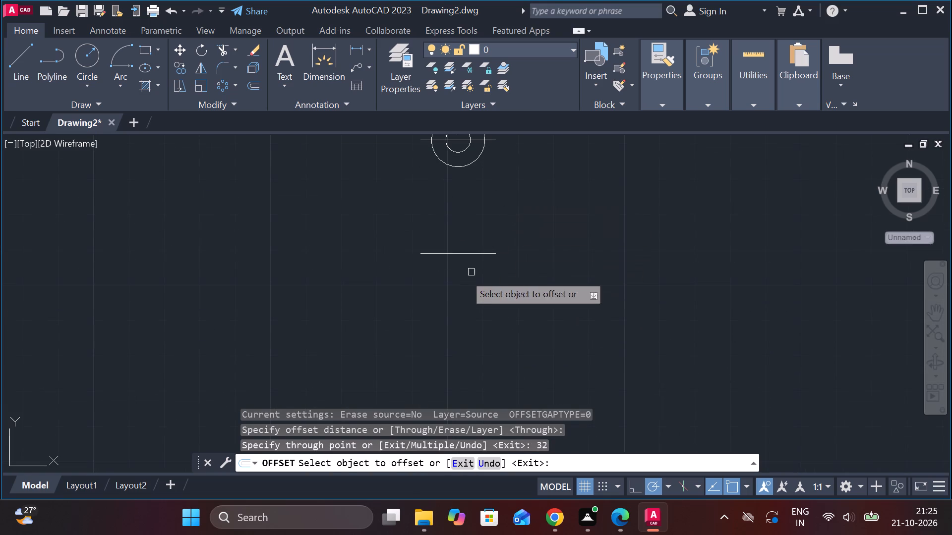
left_click(443, 255)
type("12")
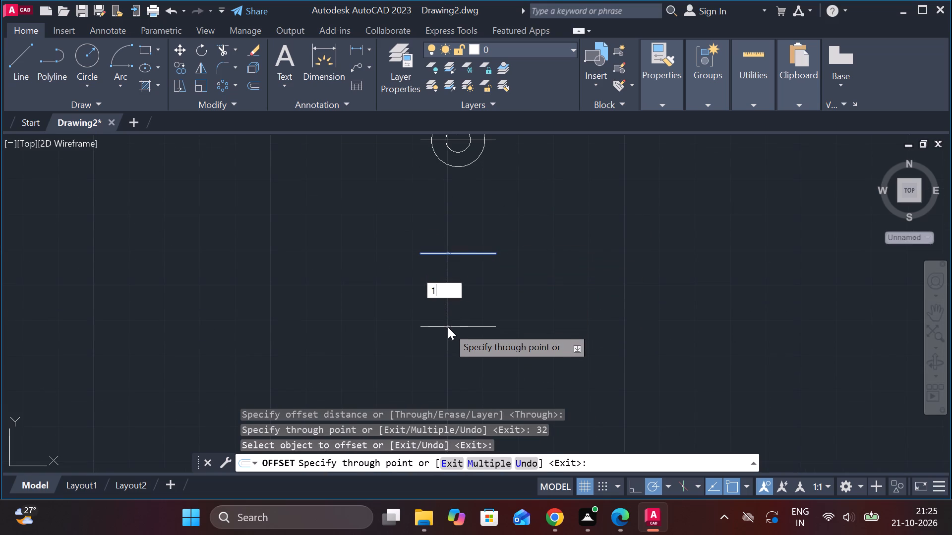
key("space")
key("Escape")
Draw a vertical centre line about 66 long from above the circles, through their centre, to just below the lowest horizontal line.
key("l")
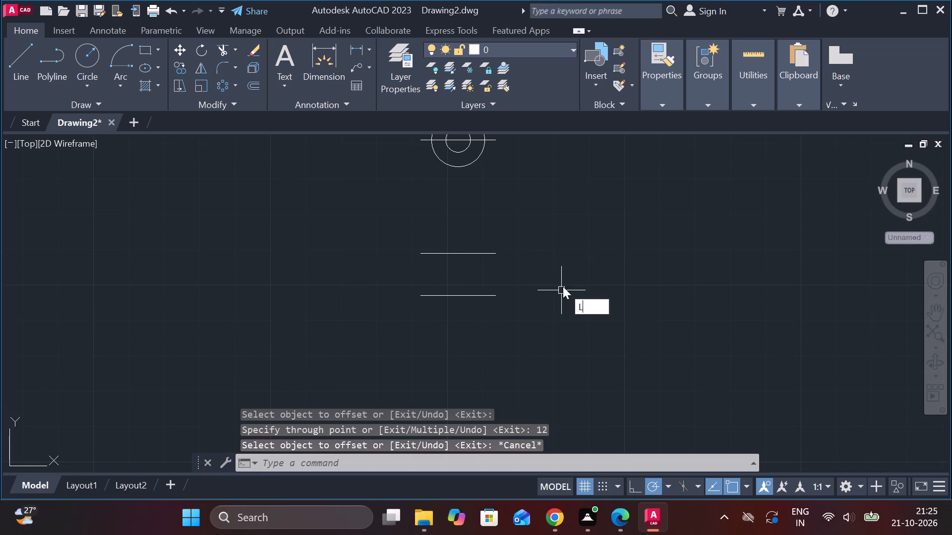
key("Return")
middle_click_drag(535, 233, 551, 276)
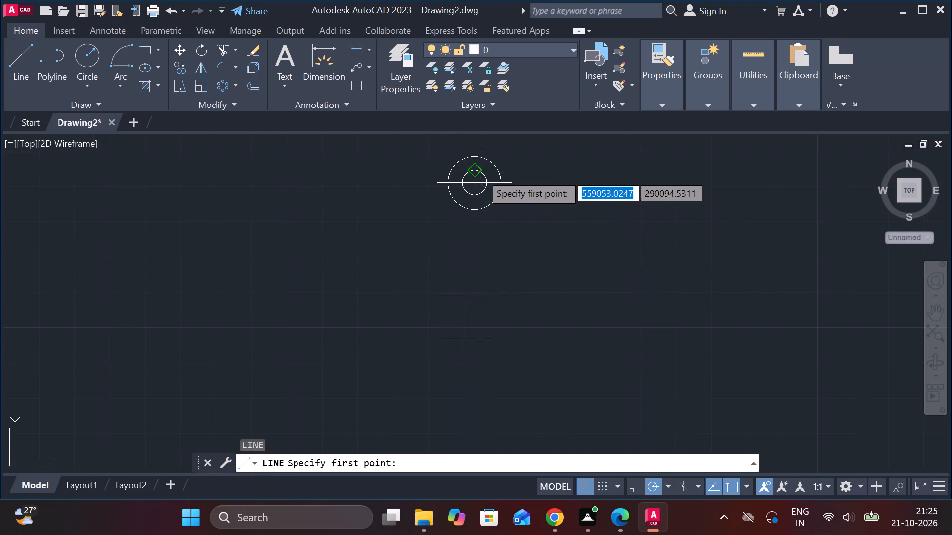
middle_click_drag(489, 222, 489, 266)
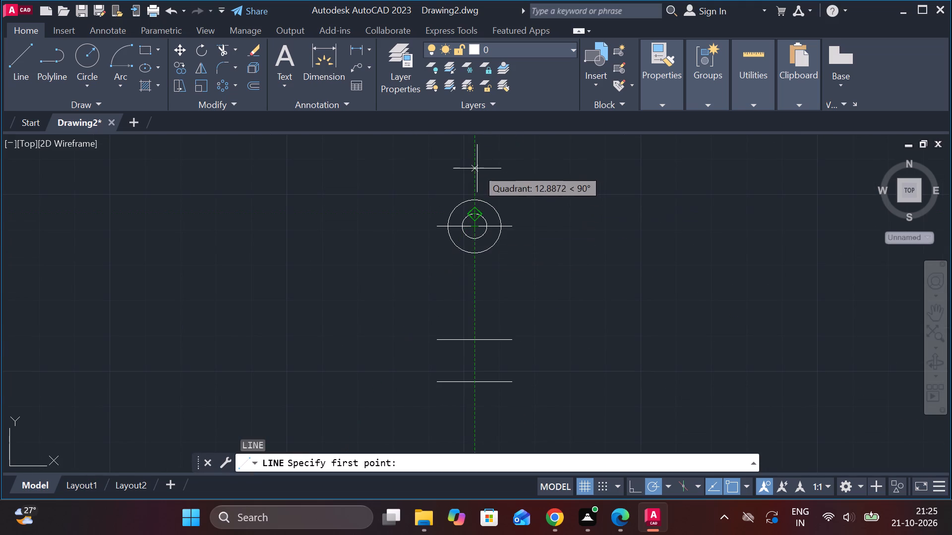
left_click(477, 168)
middle_click_drag(460, 334, 467, 314)
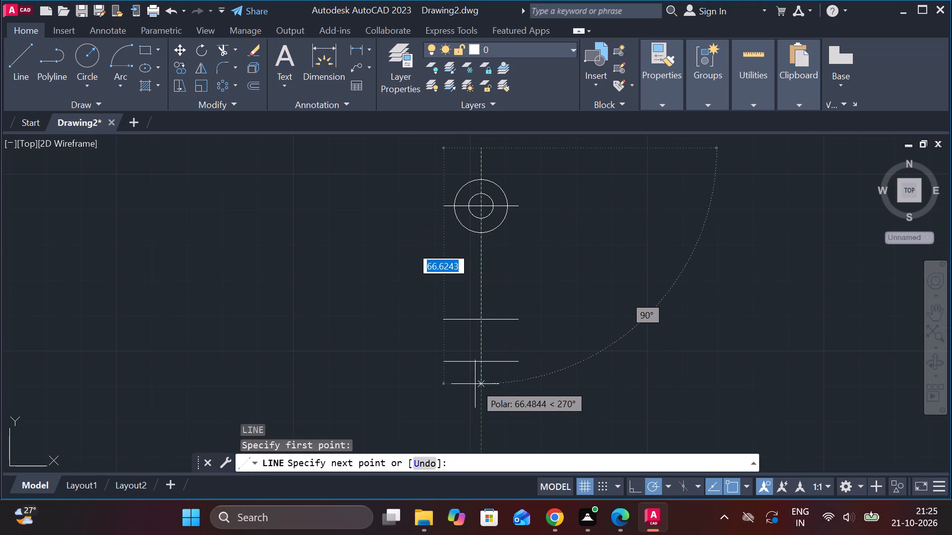
left_click(475, 384)
scroll(526, 232, "up", 2)
key("Escape")
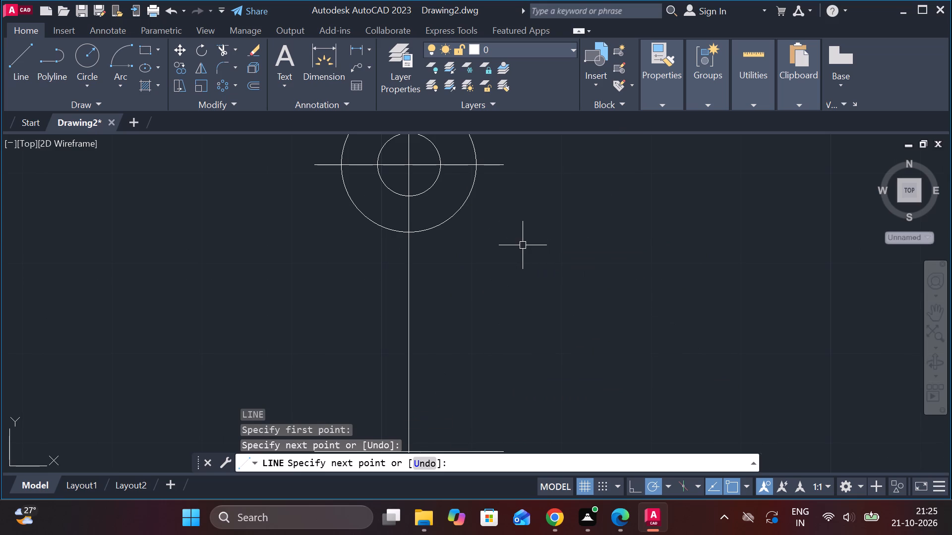
Offset the vertical centre line by 3 to each side for the edges of the stem.
left_click(406, 292)
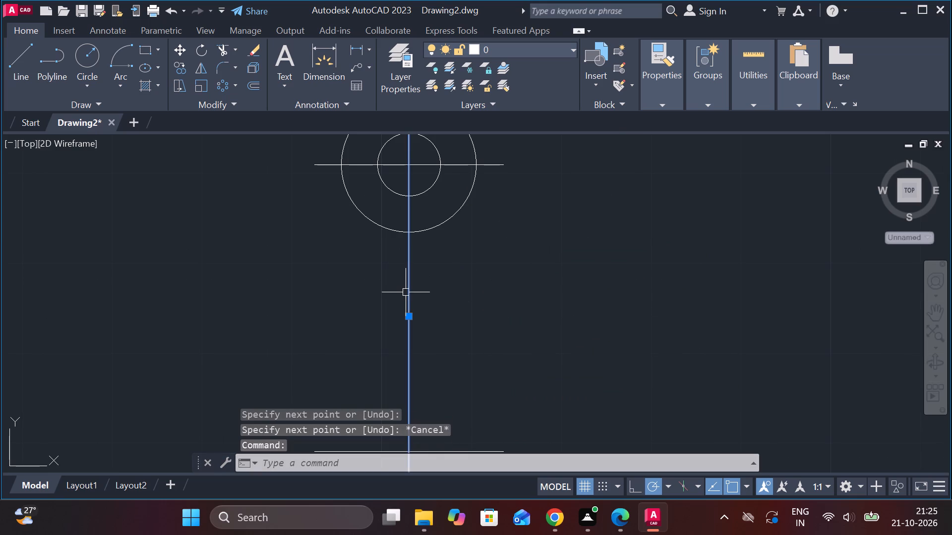
key("o")
key("Return")
key("Return")
type("3")
key("space")
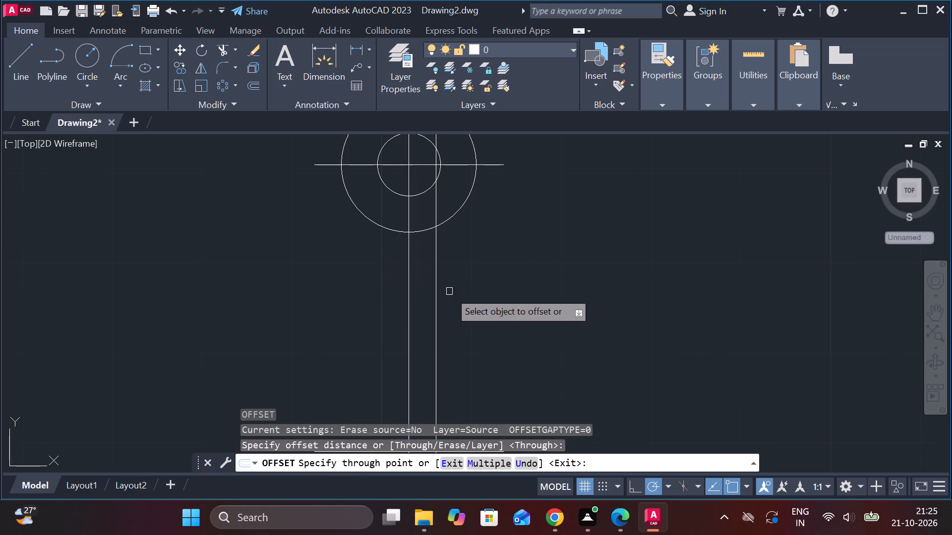
left_click(410, 284)
key("3")
key("Return")
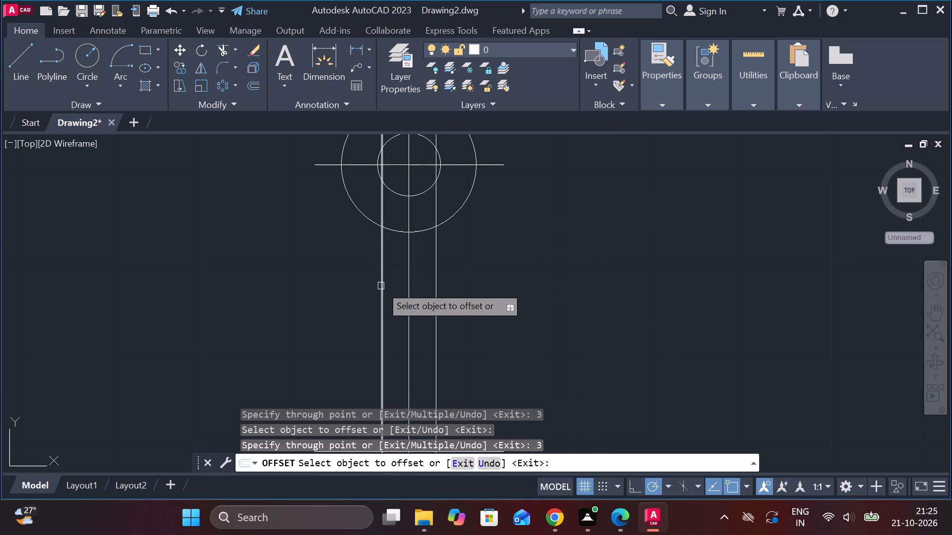
middle_click_drag(494, 289, 507, 374)
key("Escape")
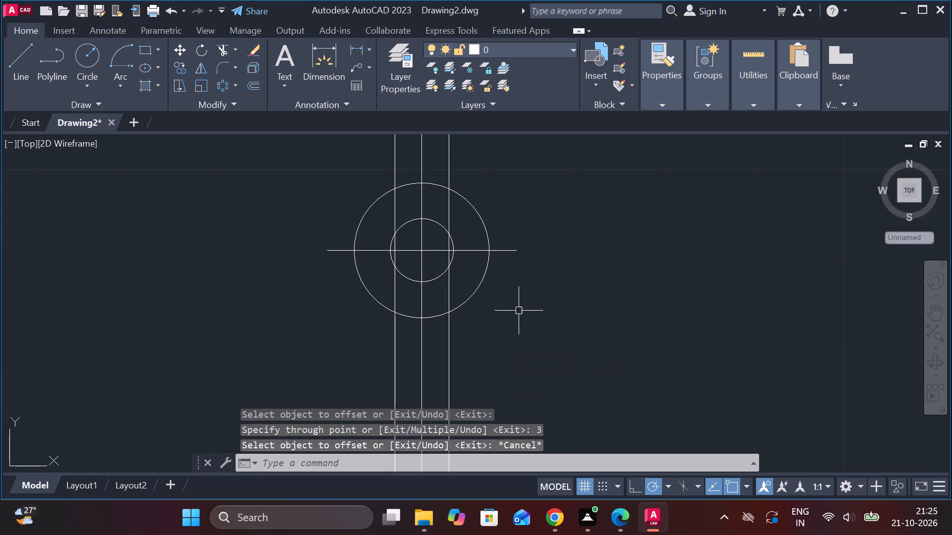
Trim the three vertical lines above the outer circle and in the upper gap between the two circles.
type("TR")
key("space")
left_click_drag(493, 184, 444, 174)
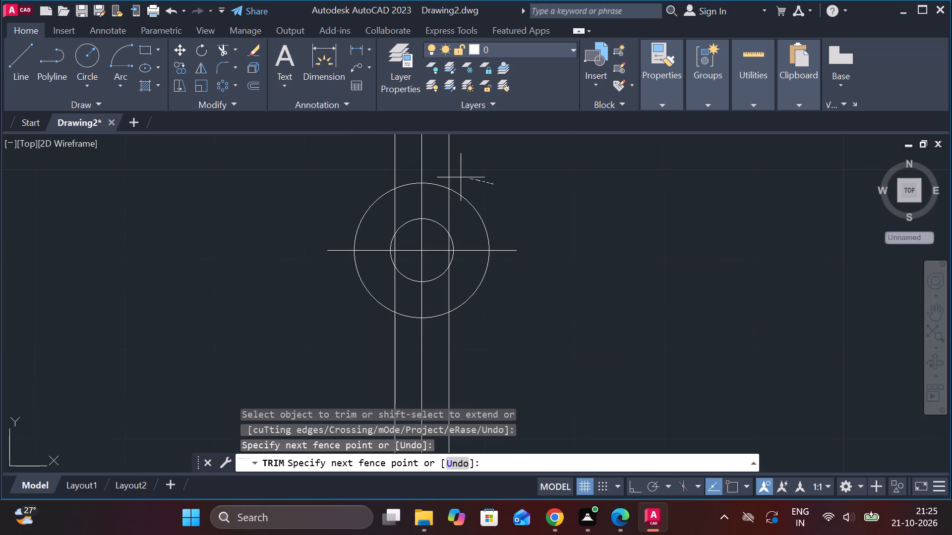
left_click_drag(444, 174, 360, 157)
left_click(396, 198)
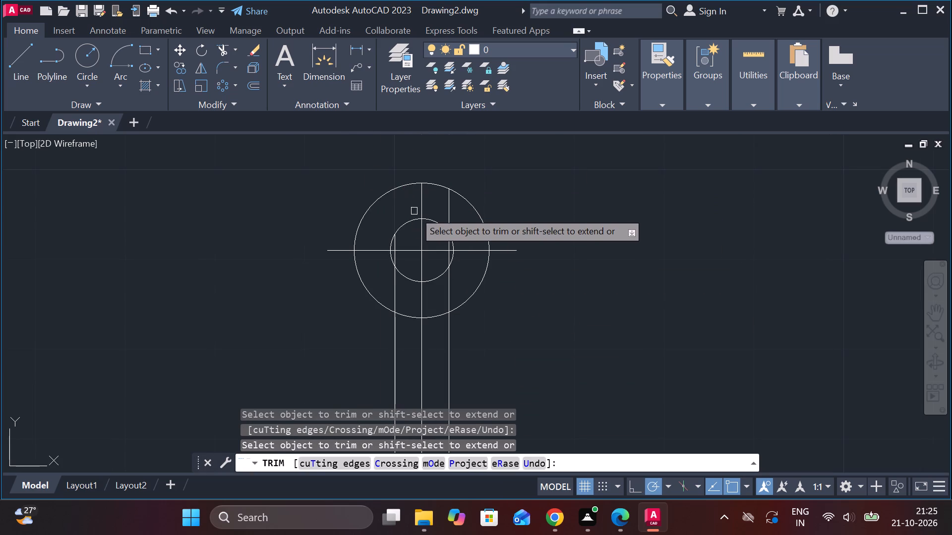
left_click(419, 203)
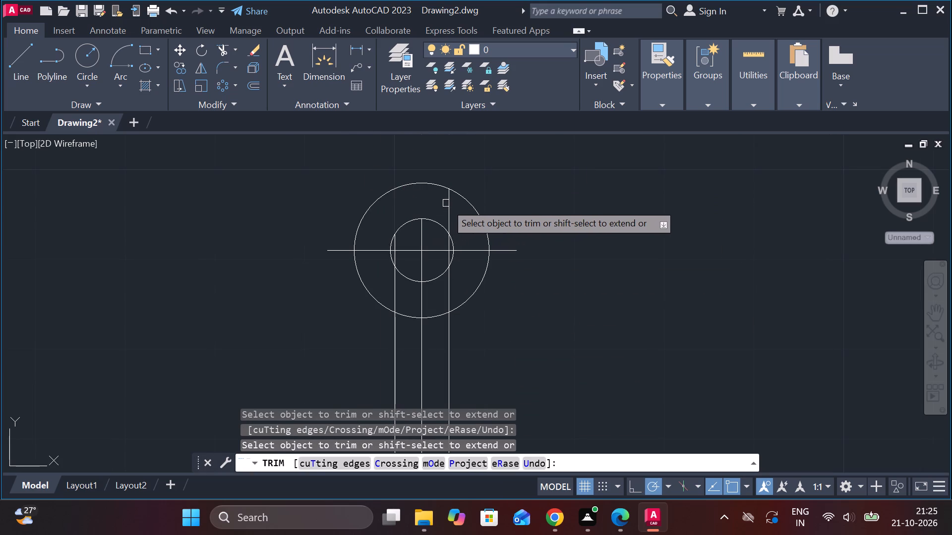
left_click(446, 203)
Trim the two stem edge lines inside the inner circle and in the lower gap between the circles.
scroll(437, 241, "up", 2)
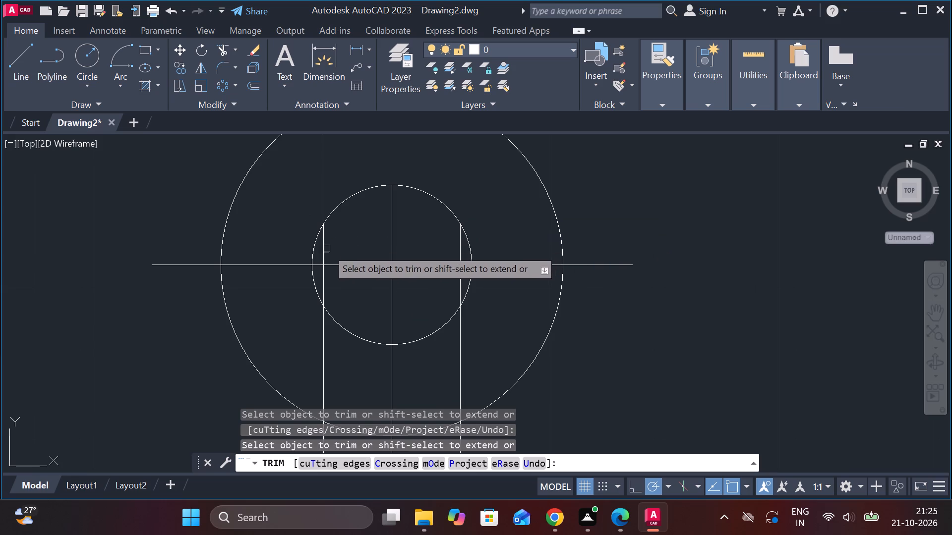
left_click(325, 250)
left_click_drag(323, 280, 328, 280)
left_click(458, 251)
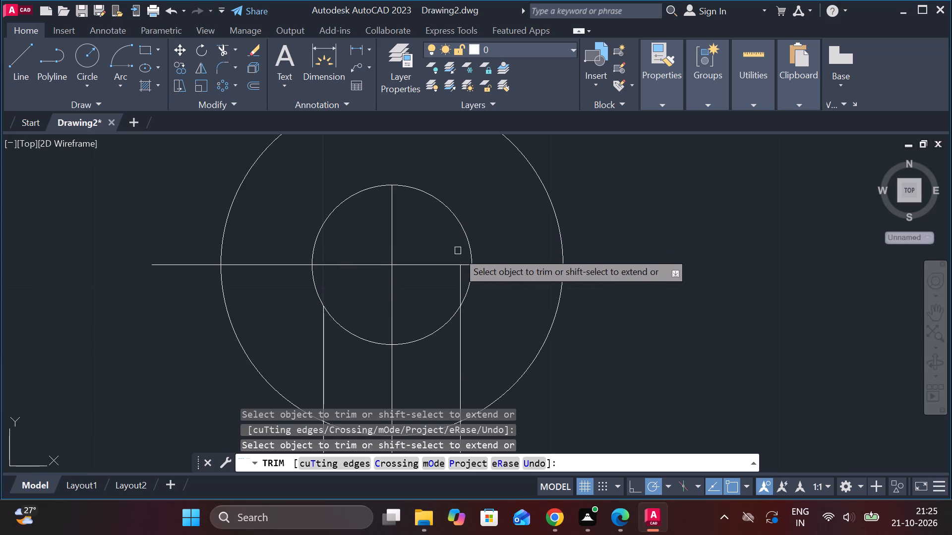
left_click(458, 277)
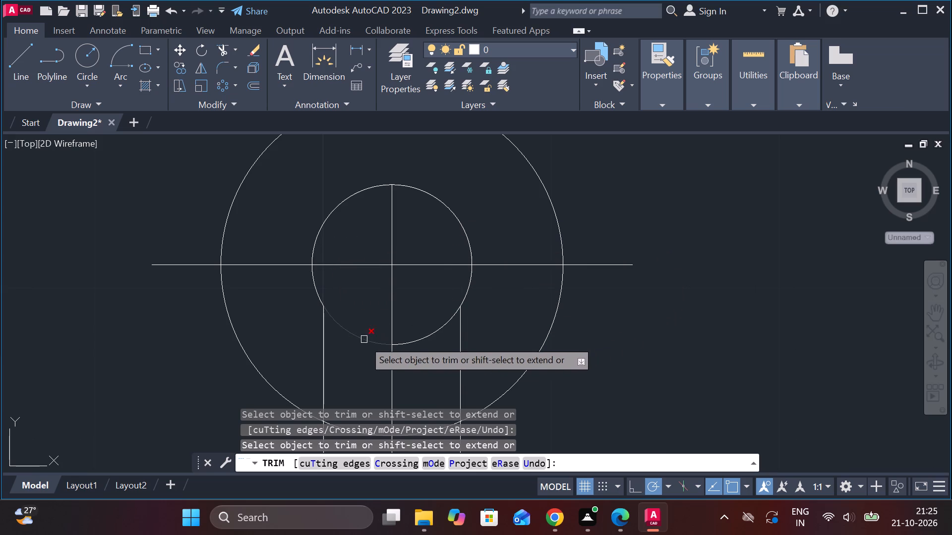
left_click(321, 348)
left_click_drag(456, 342, 462, 342)
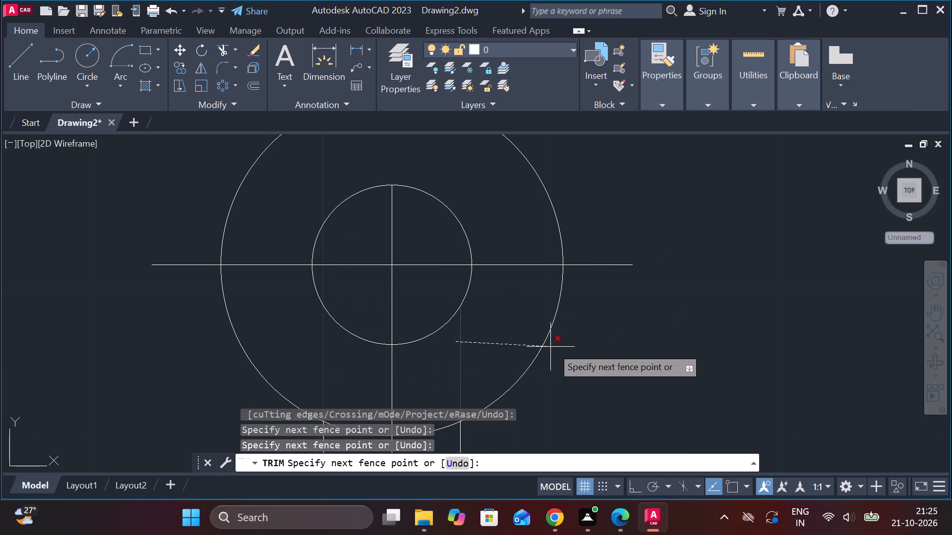
scroll(552, 347, "down", 1)
left_click(523, 341)
Trim the bottom arc of the outer circle between the two stem edges.
middle_click_drag(600, 343, 667, 270)
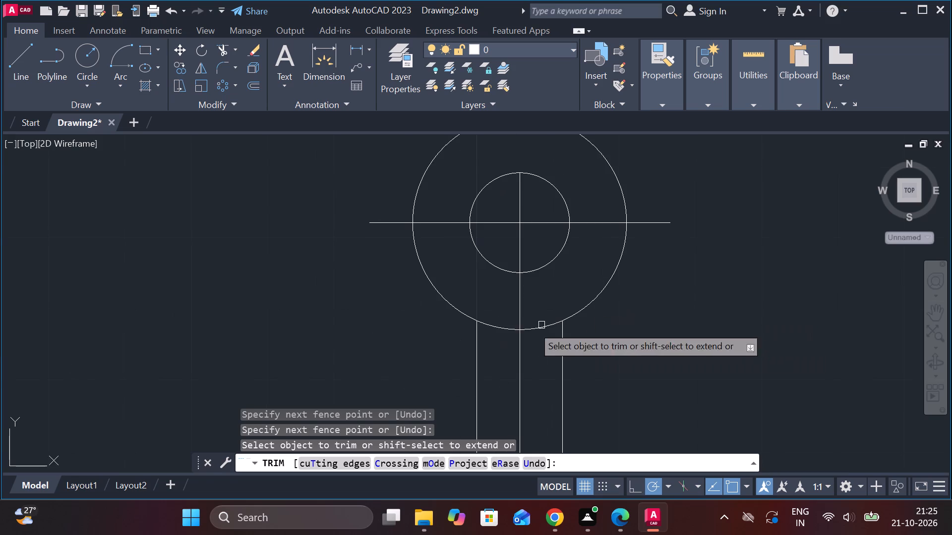
left_click(543, 331)
left_click(505, 332)
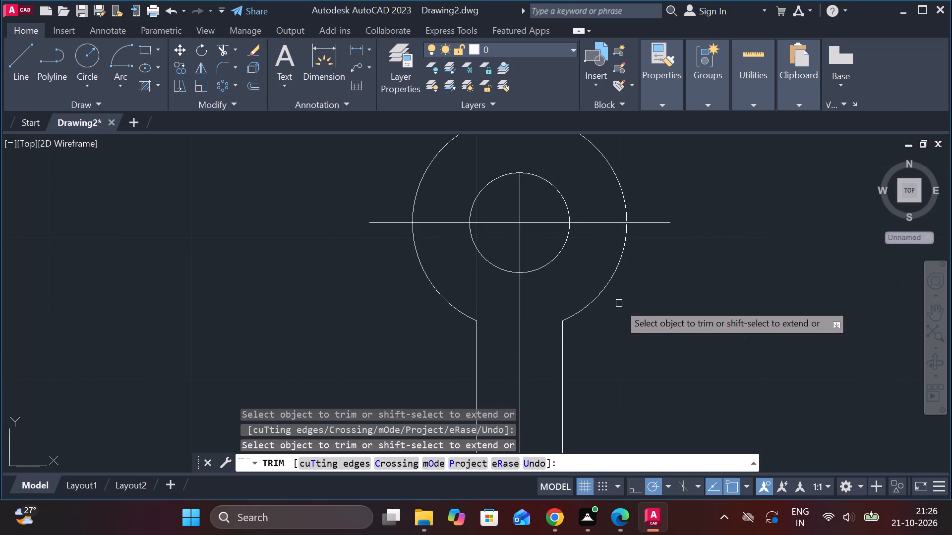
Trim the two lower horizontal lines back to the stem edges and the vertical lines below the lowest horizontal line.
scroll(619, 300, "down", 2)
middle_click_drag(610, 302, 572, 183)
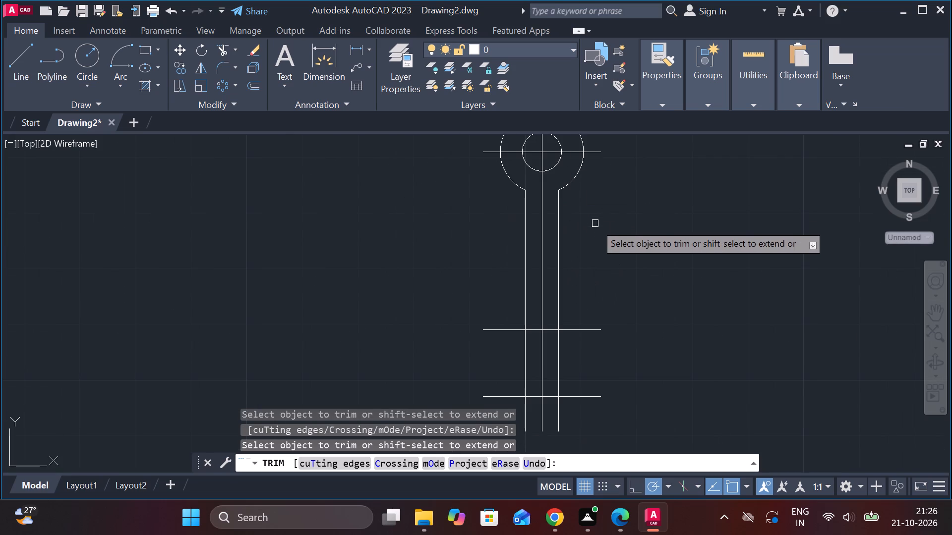
middle_click_drag(632, 261, 630, 216)
left_click_drag(583, 250, 585, 348)
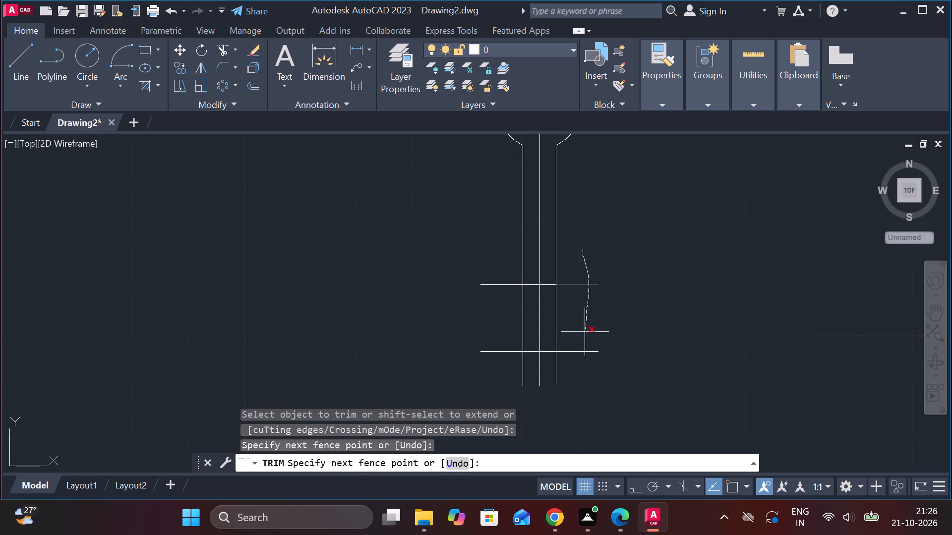
left_click_drag(585, 348, 583, 383)
left_click_drag(569, 372, 473, 375)
left_click_drag(495, 254, 500, 322)
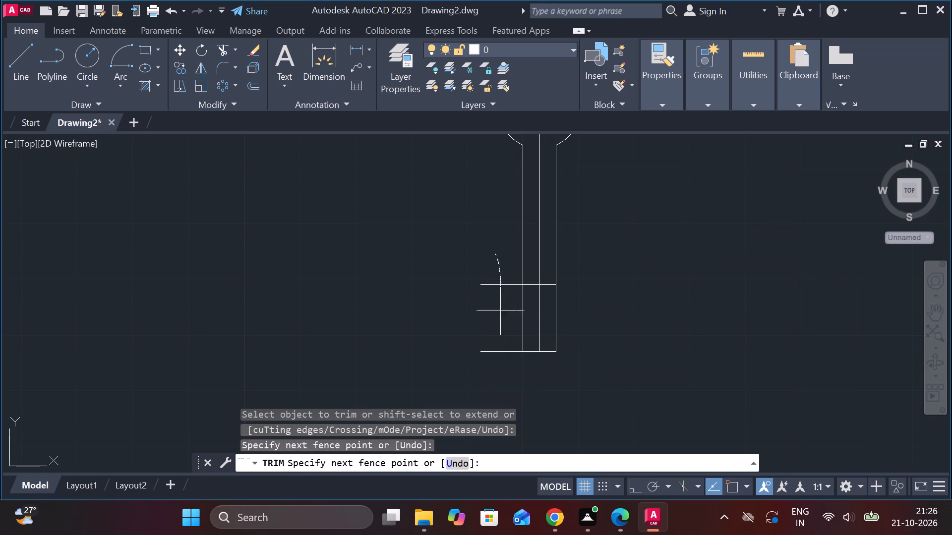
left_click_drag(500, 322, 502, 381)
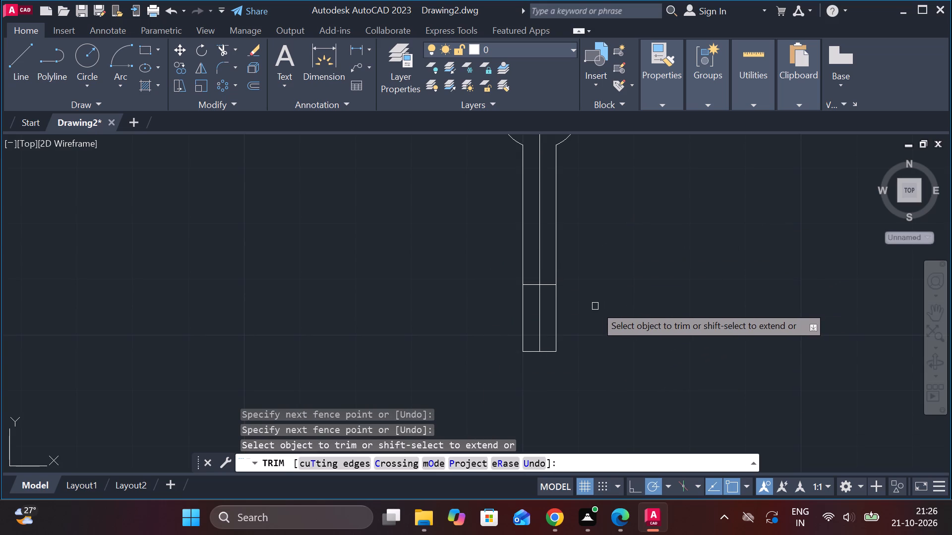
key("Escape")
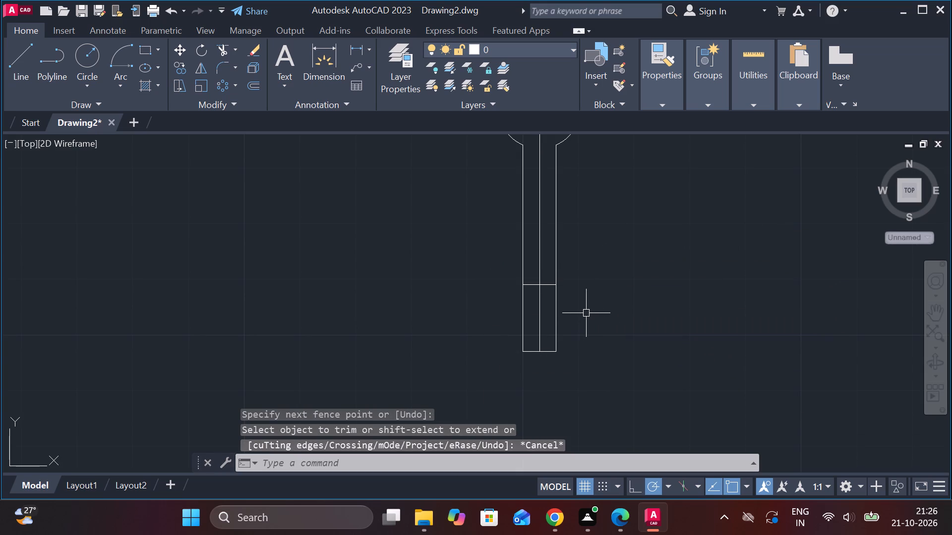
Draw a 3-long horizontal line outward from the stem's right edge at the upper cross line.
scroll(591, 305, "up", 2)
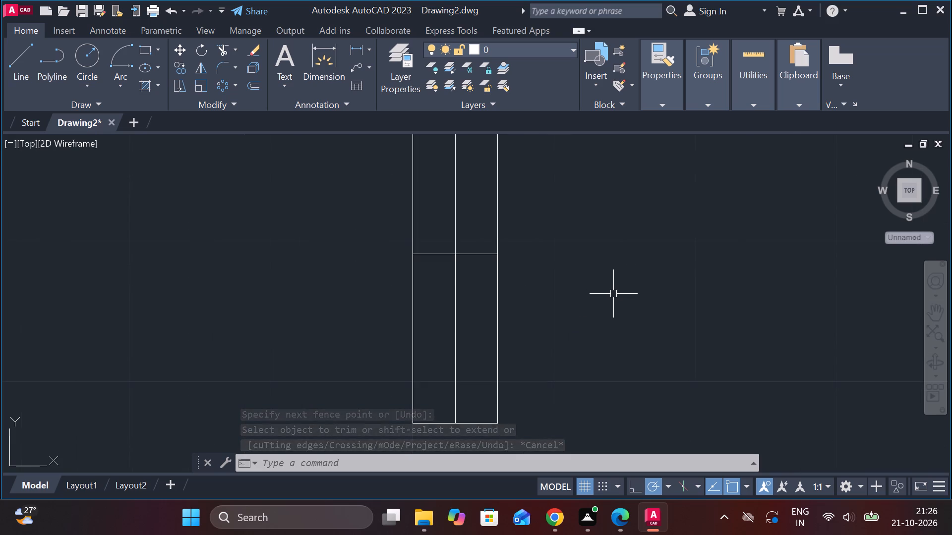
key("l")
key("Return")
left_click(495, 253)
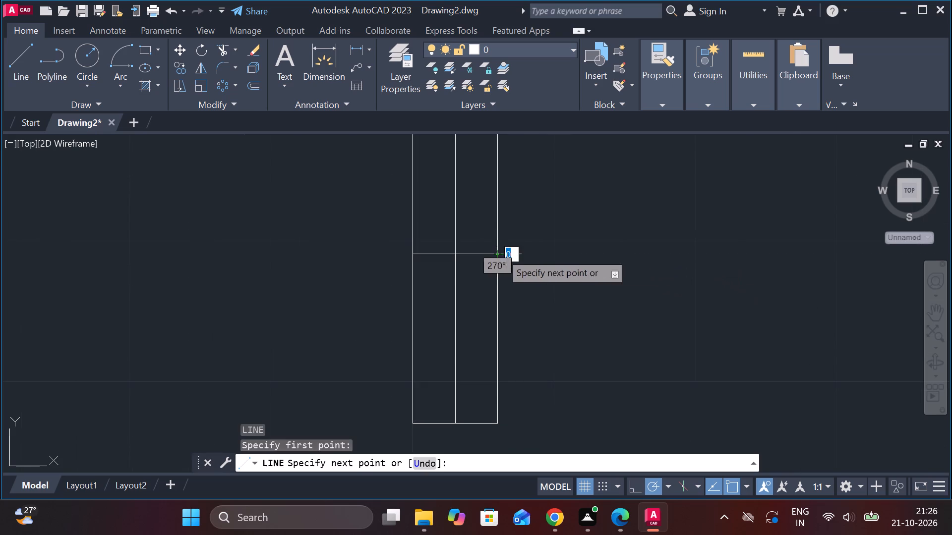
type("3")
key("space")
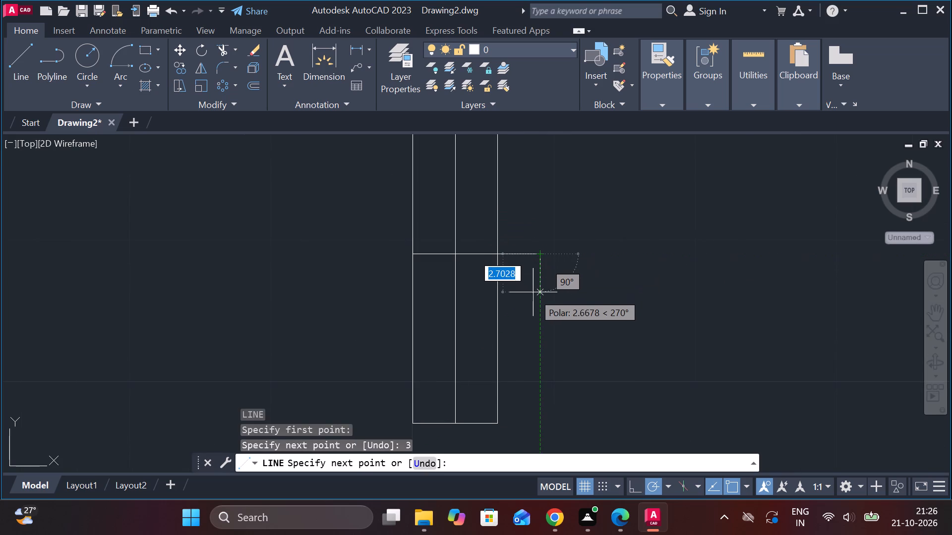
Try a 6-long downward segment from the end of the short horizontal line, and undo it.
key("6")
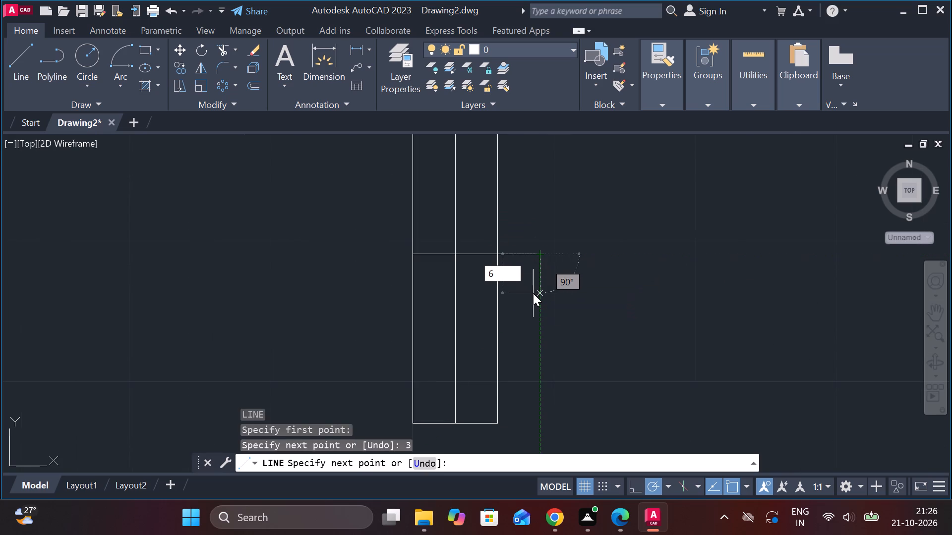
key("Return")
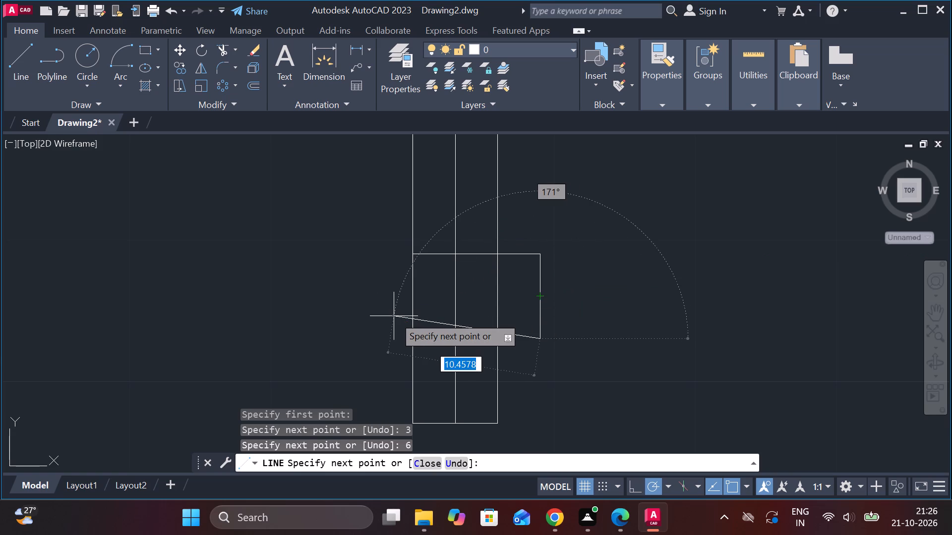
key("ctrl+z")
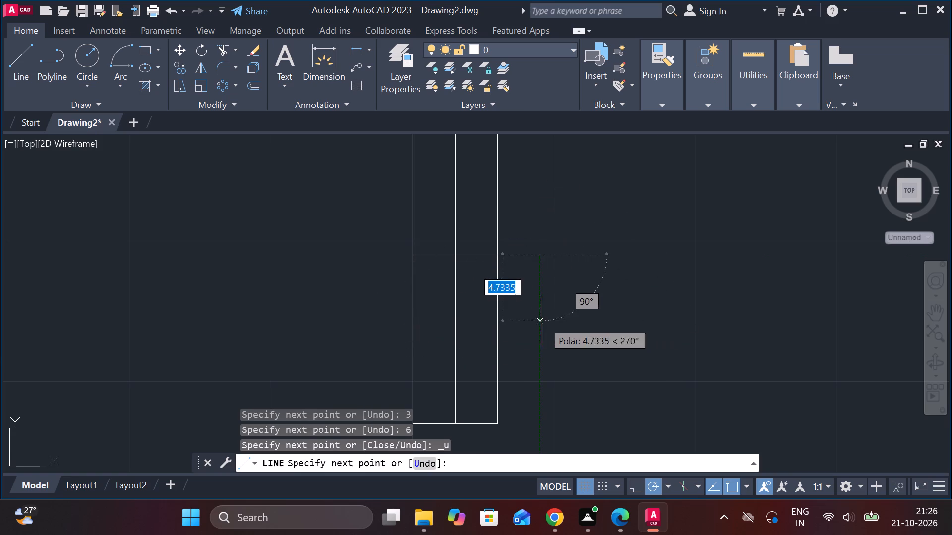
Continue the line 3 down, 12 across the stem, 3 up and back to the stem edge, closing a rectangular collar.
type("3")
key("space")
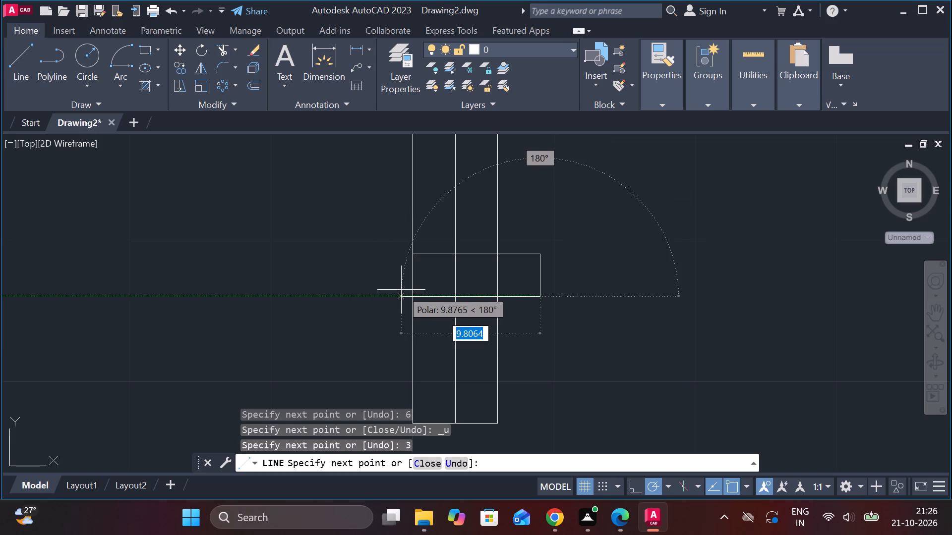
type("12")
key("space")
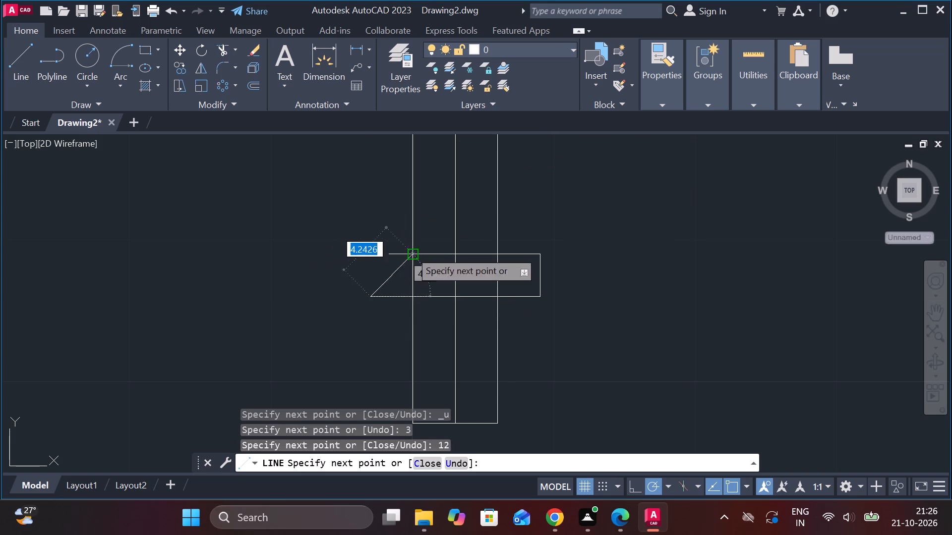
type("3")
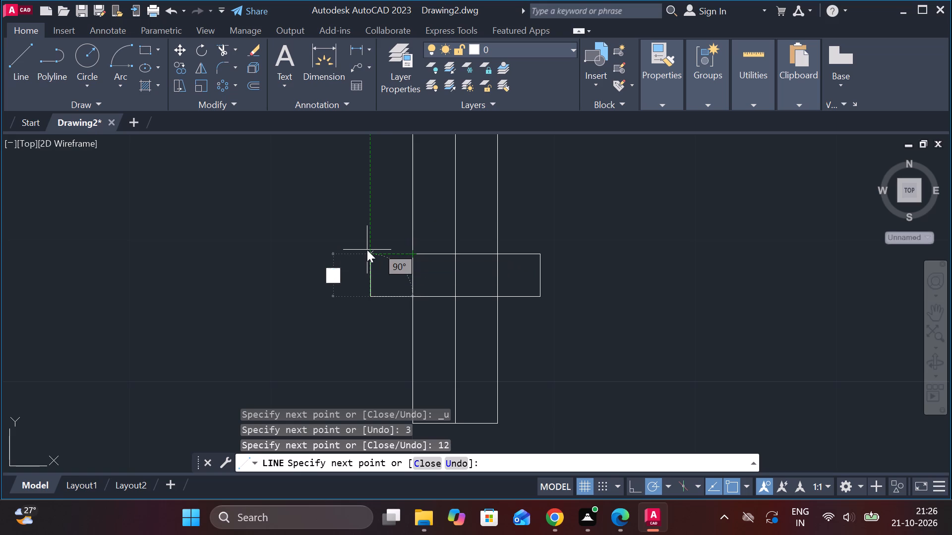
key("space")
left_click(412, 254)
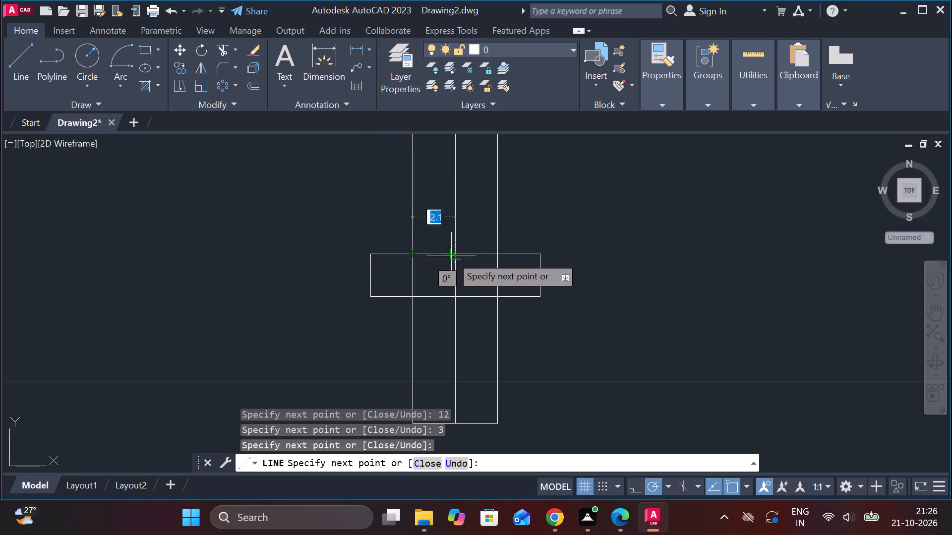
key("Escape")
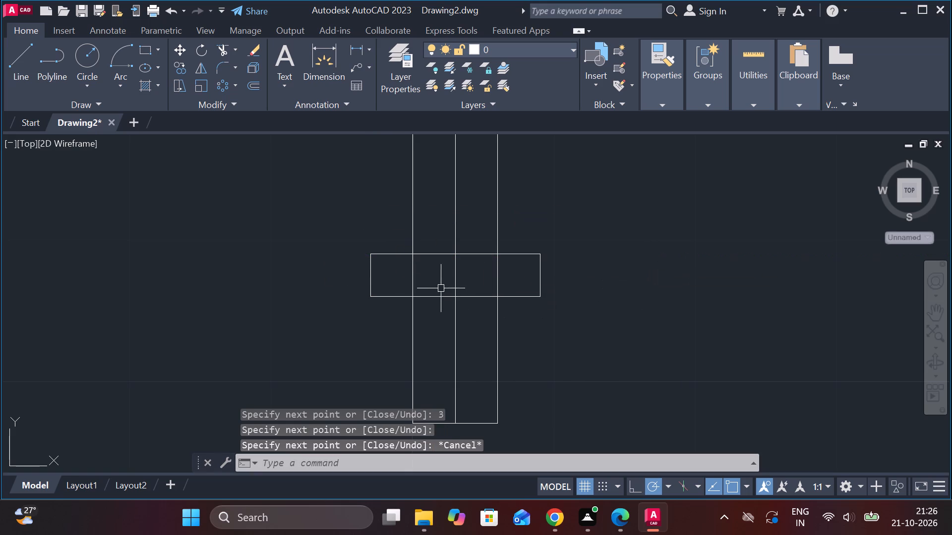
Copy the hexagonal head of the 10.SCREW (MILD STEEL) detail to the clear space right of the stem's lower end.
scroll(494, 277, "down", 2)
scroll(502, 231, "down", 5)
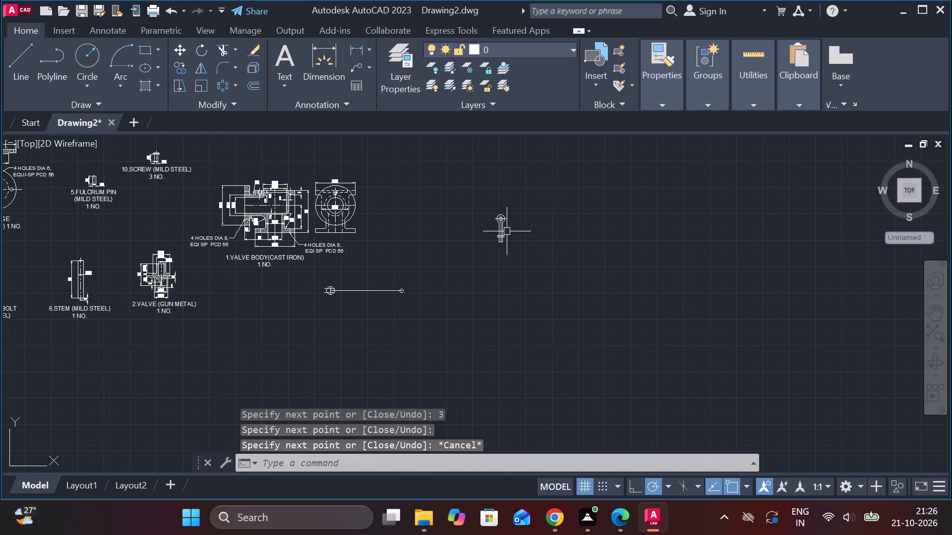
scroll(507, 231, "up", 1)
scroll(408, 263, "down", 3)
scroll(293, 228, "up", 2)
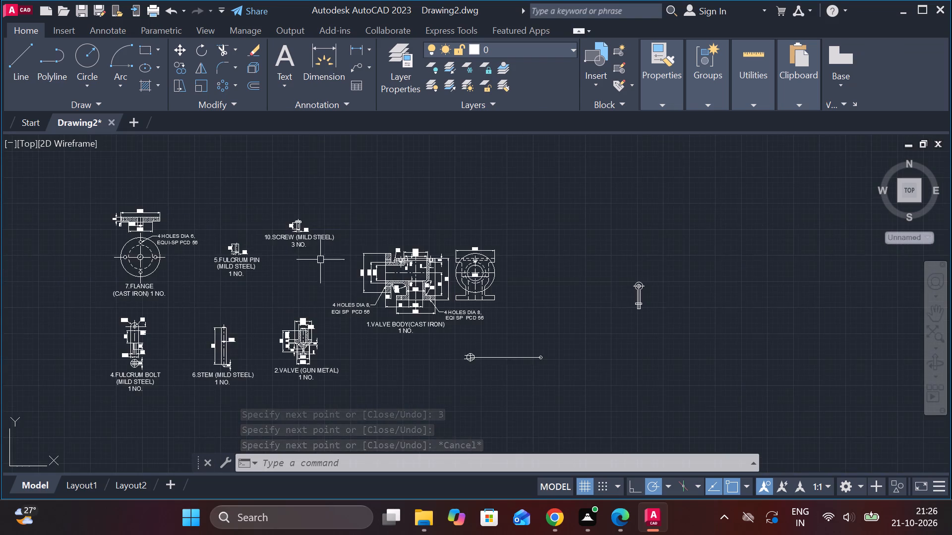
scroll(320, 260, "up", 1)
middle_click_drag(315, 269, 473, 241)
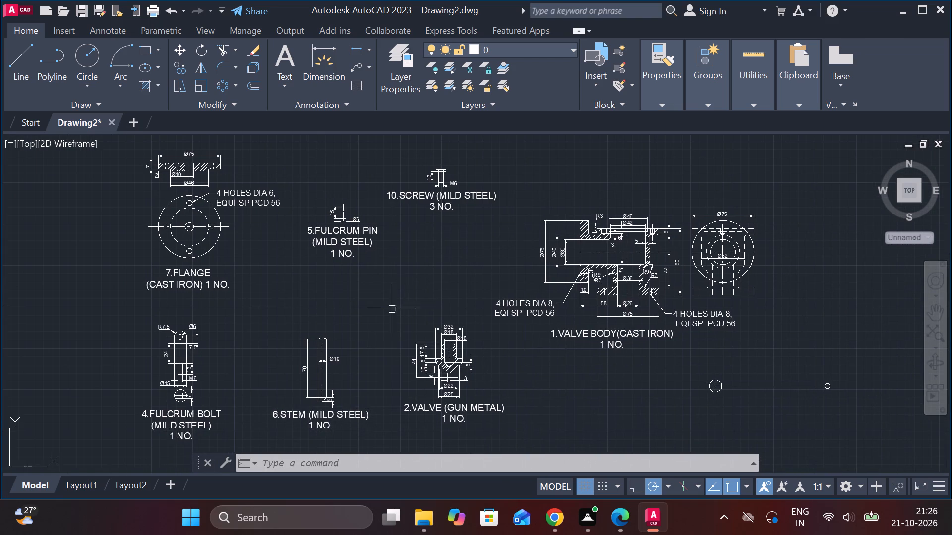
scroll(390, 311, "up", 1)
middle_click_drag(392, 312, 594, 223)
middle_click_drag(559, 214, 557, 345)
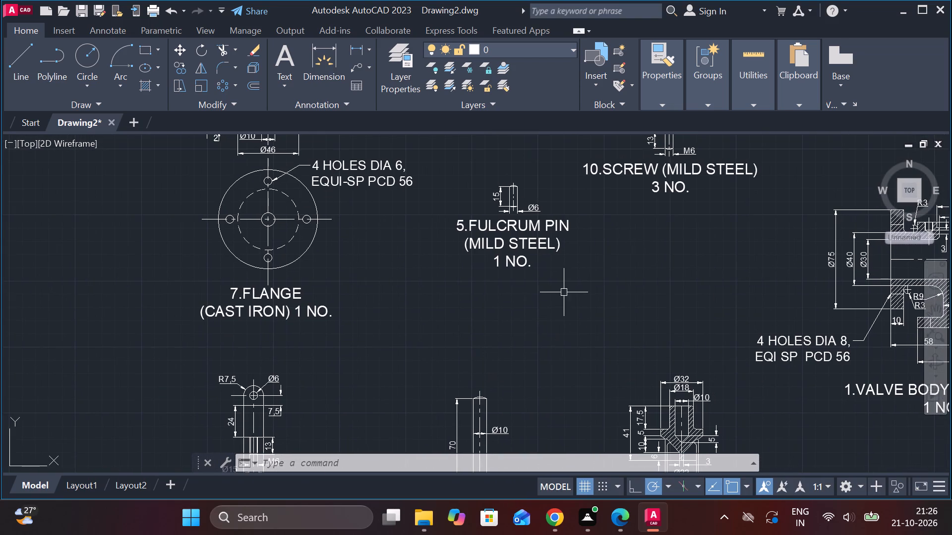
middle_click_drag(627, 246, 578, 331)
scroll(642, 201, "up", 2)
scroll(614, 232, "up", 1)
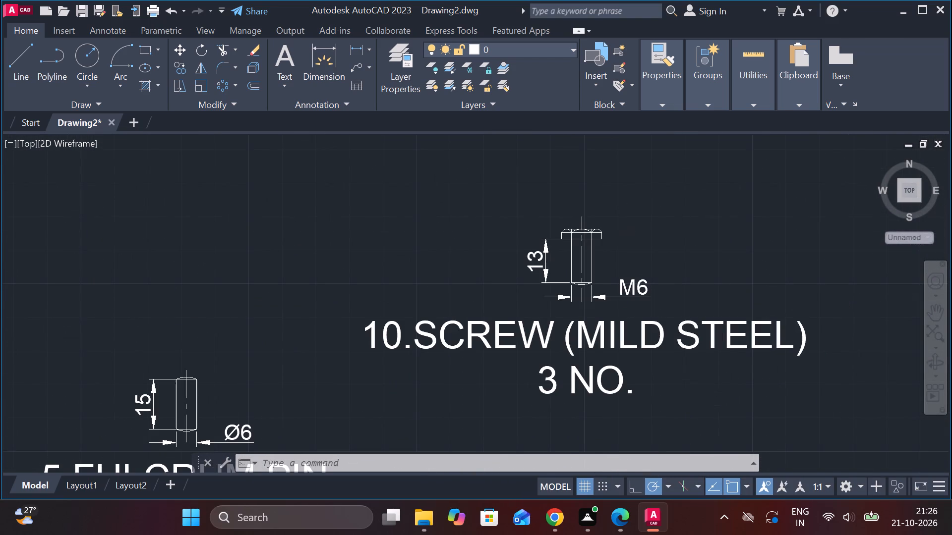
scroll(617, 233, "up", 2)
scroll(617, 233, "down", 2)
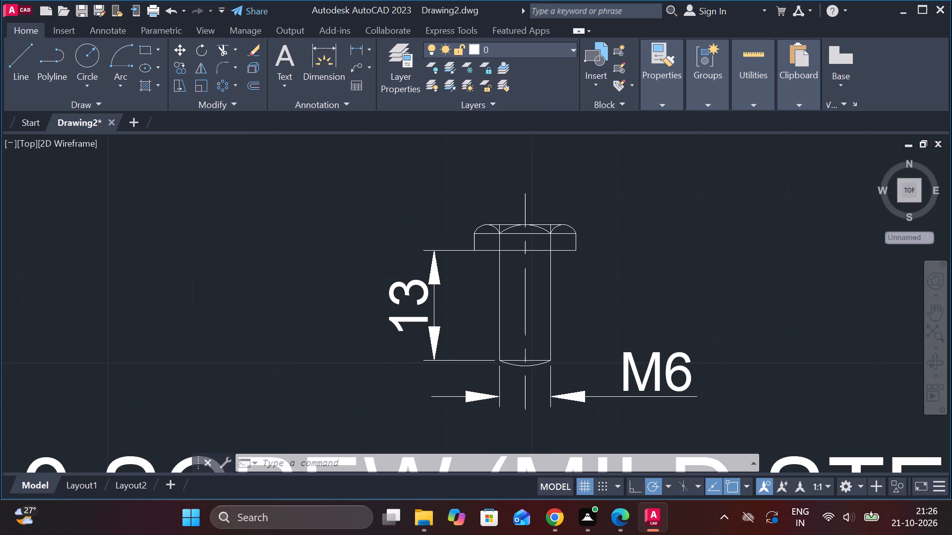
scroll(617, 233, "up", 1)
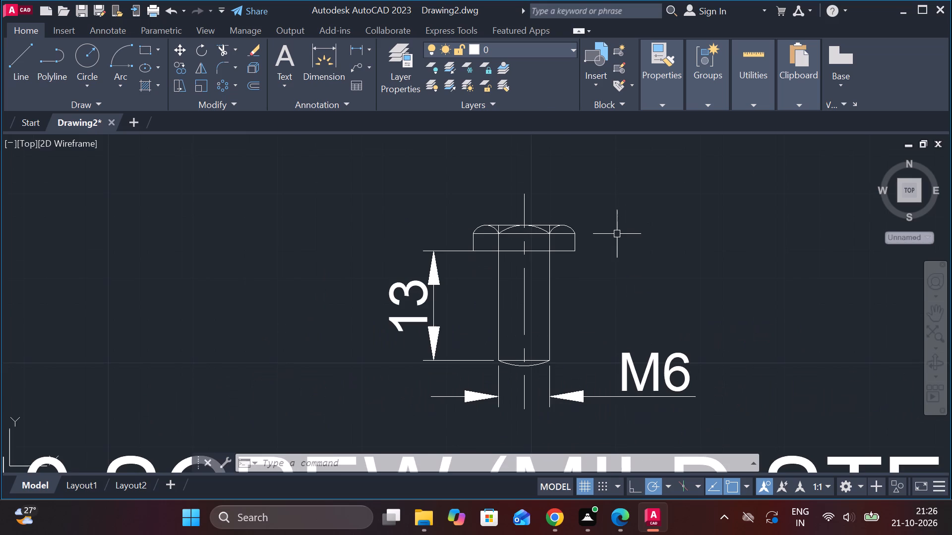
scroll(617, 234, "up", 1)
scroll(617, 234, "down", 1)
scroll(605, 237, "up", 2)
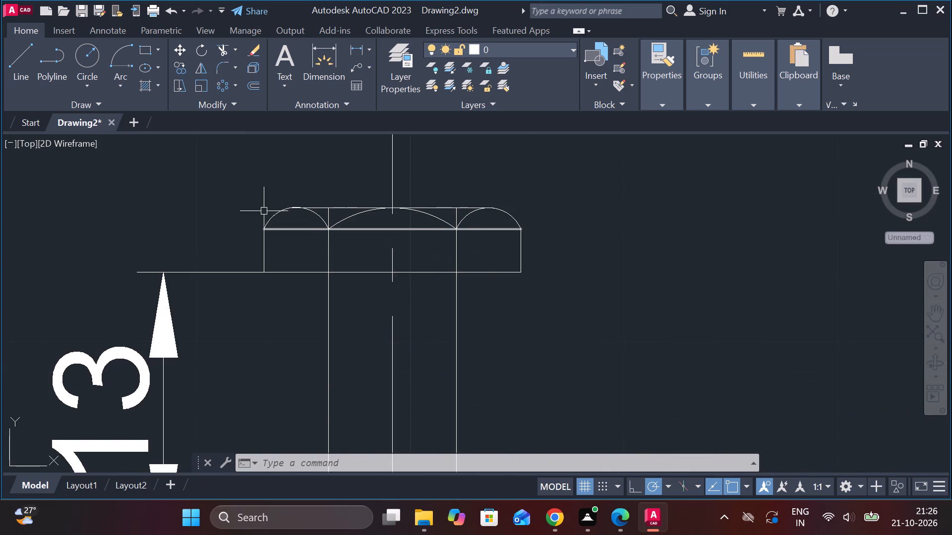
left_click(240, 196)
left_click(554, 276)
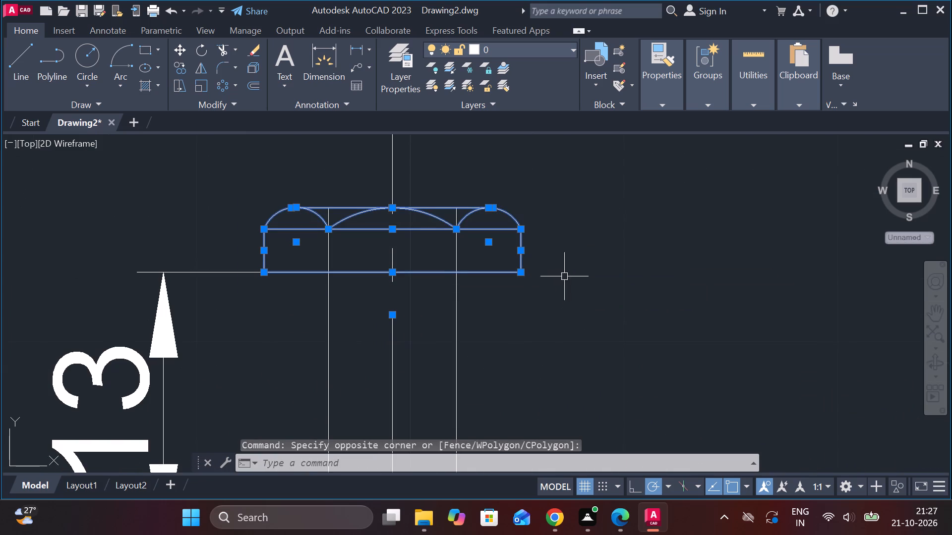
type("CO")
key("Return")
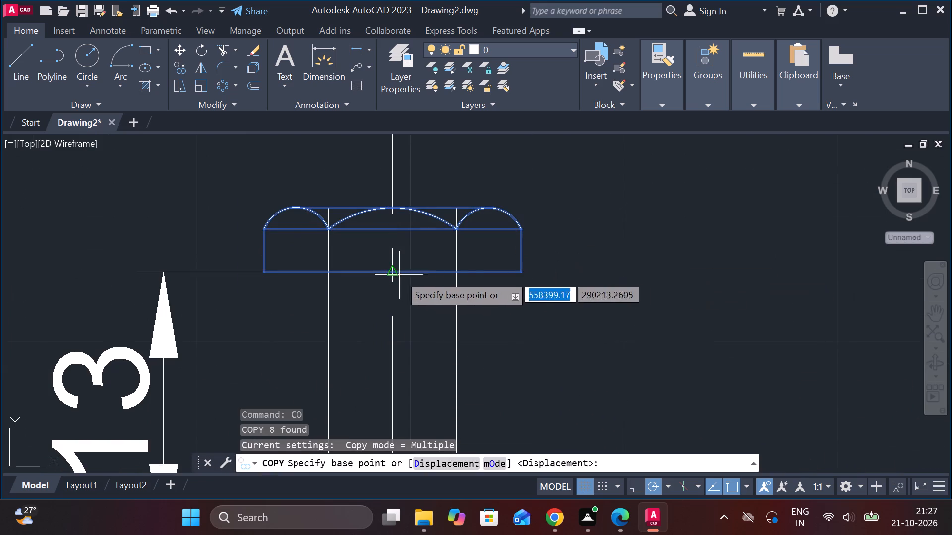
left_click(399, 273)
scroll(449, 267, "down", 3)
scroll(536, 267, "up", 2)
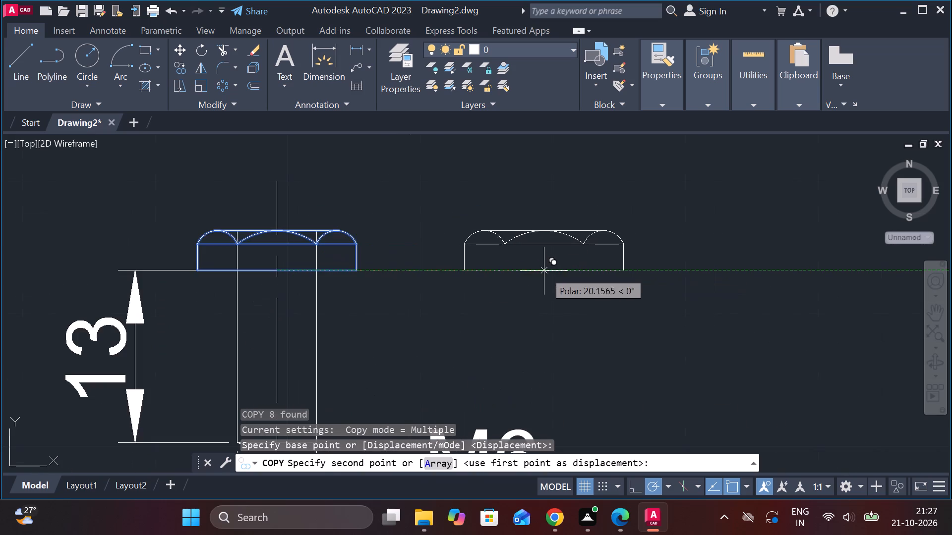
scroll(545, 273, "up", 1)
scroll(557, 273, "down", 3)
middle_click_drag(561, 276, 375, 235)
scroll(491, 244, "up", 2)
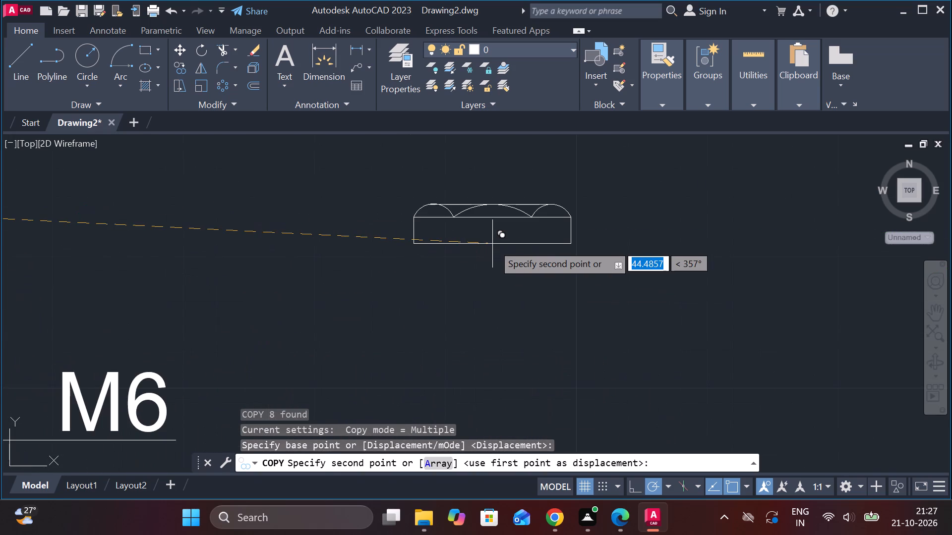
scroll(493, 252, "down", 4)
middle_click_drag(592, 304, 285, 207)
middle_click_drag(642, 240, 398, 204)
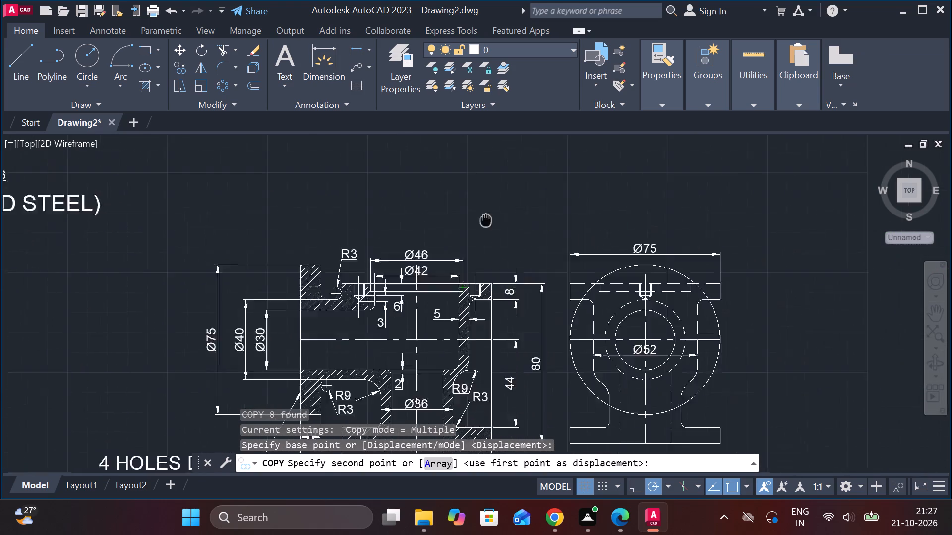
middle_click_drag(398, 204, 385, 198)
scroll(860, 361, "down", 1)
middle_click_drag(819, 405, 490, 240)
scroll(692, 249, "up", 1)
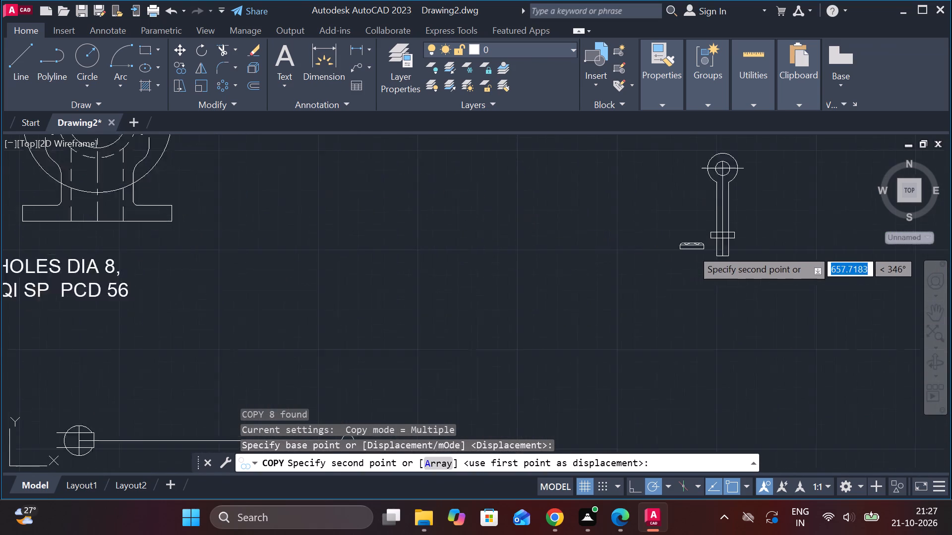
scroll(692, 249, "up", 1)
middle_click_drag(703, 276, 358, 292)
scroll(458, 242, "up", 2)
middle_click_drag(482, 250, 495, 256)
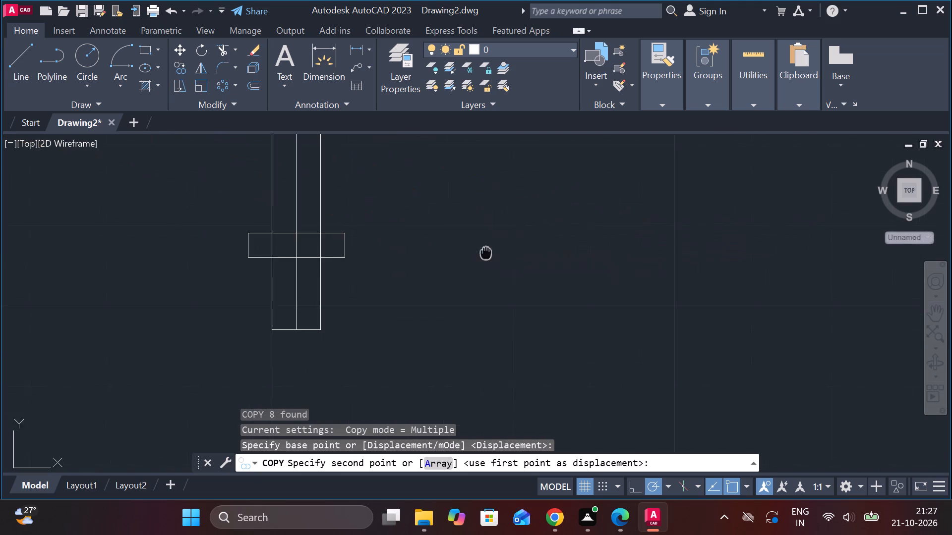
middle_click_drag(495, 256, 661, 258)
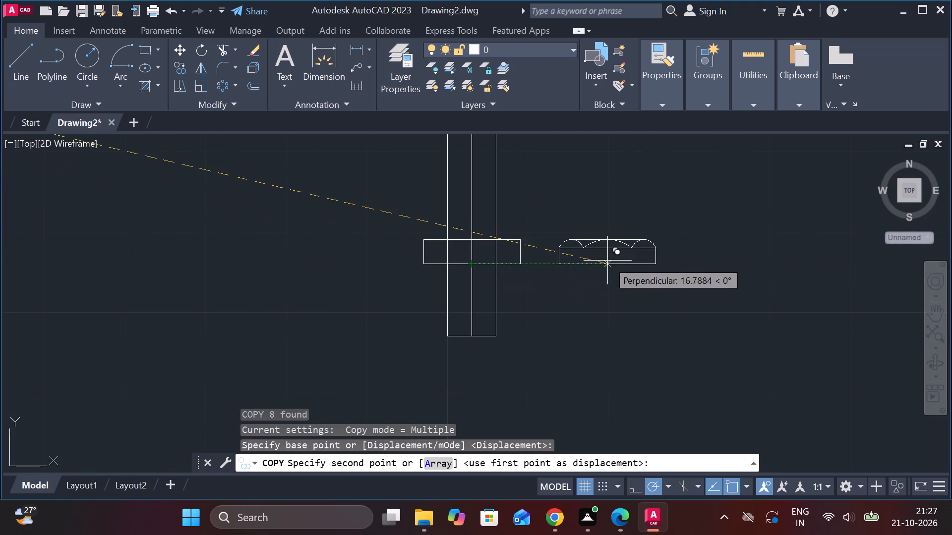
left_click(643, 250)
key("Escape")
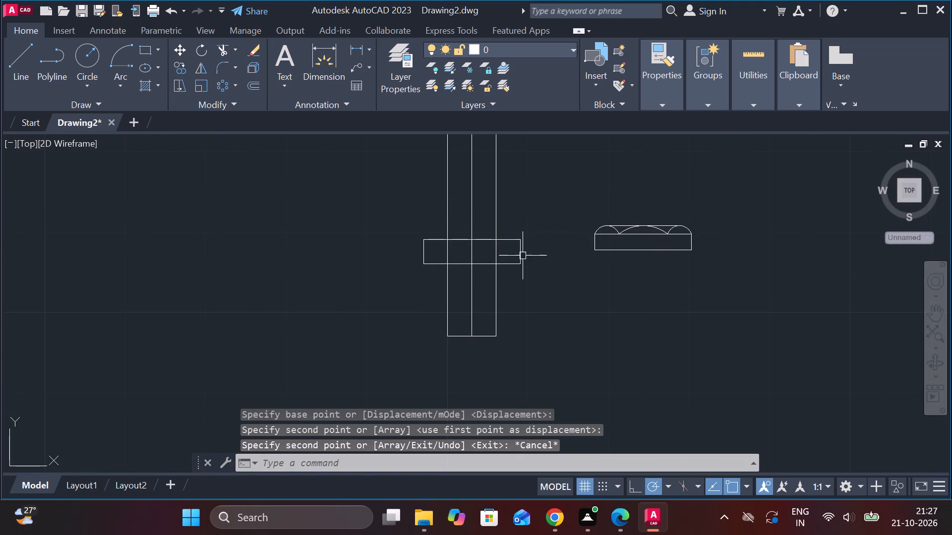
Erase the right, bottom and left lines of the rectangular collar on the stem.
left_click(523, 254)
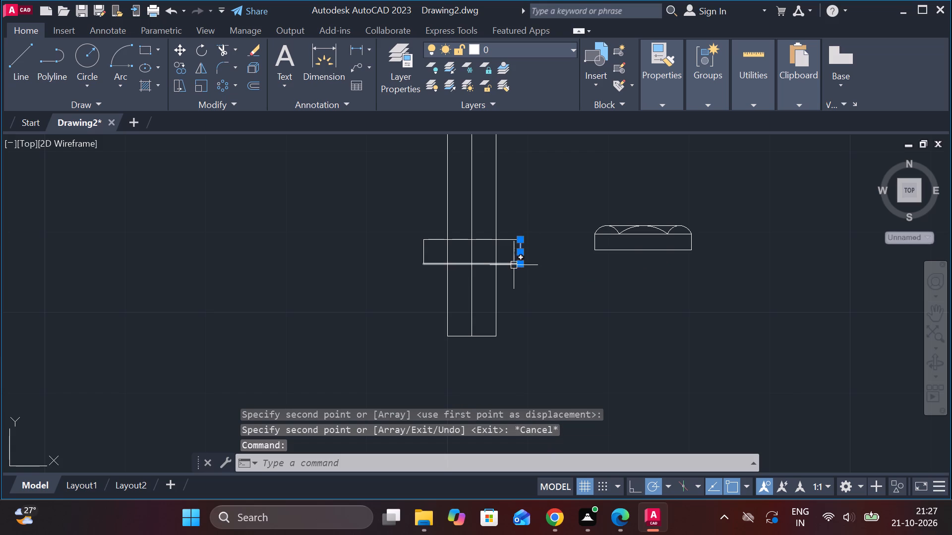
left_click(513, 265)
left_click(423, 249)
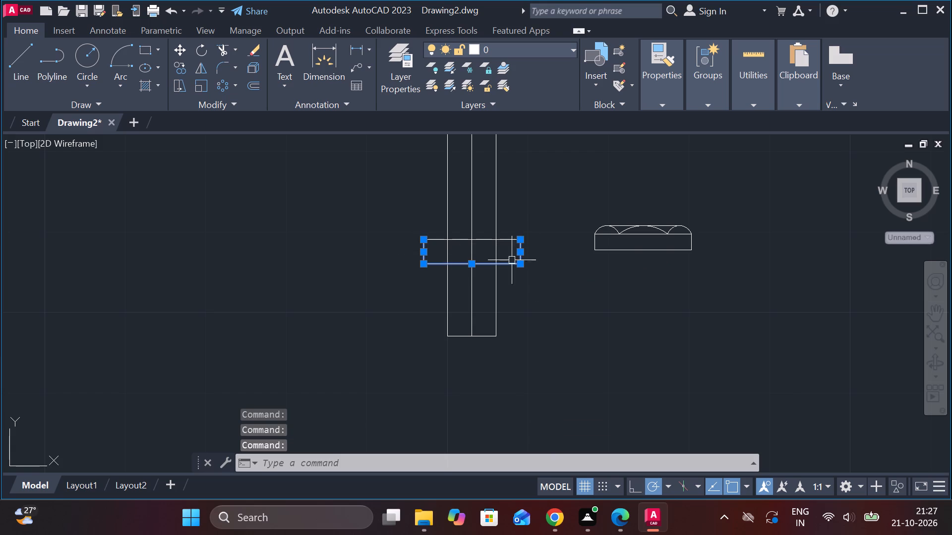
type("E")
key("space")
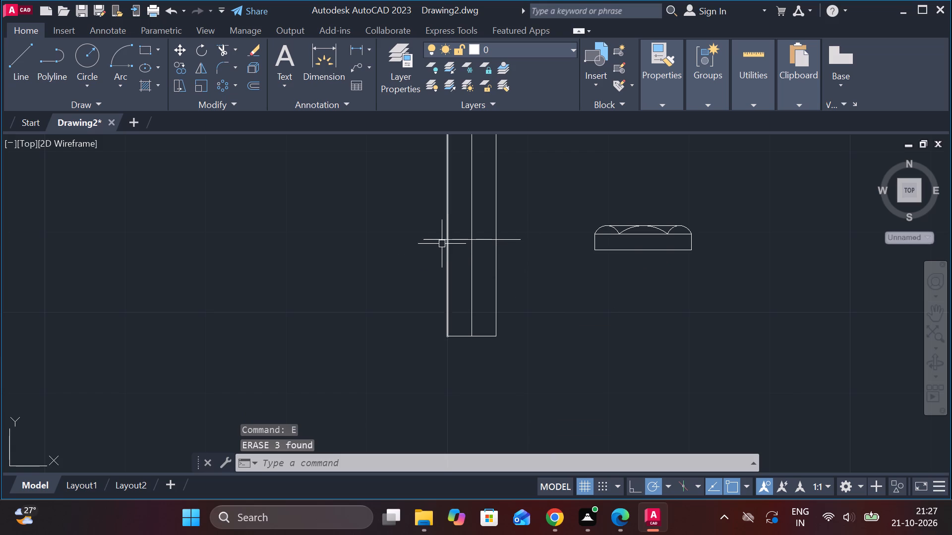
Join the three collinear pieces of the horizontal cross line on the stem into one line.
left_click(441, 243)
left_click(457, 242)
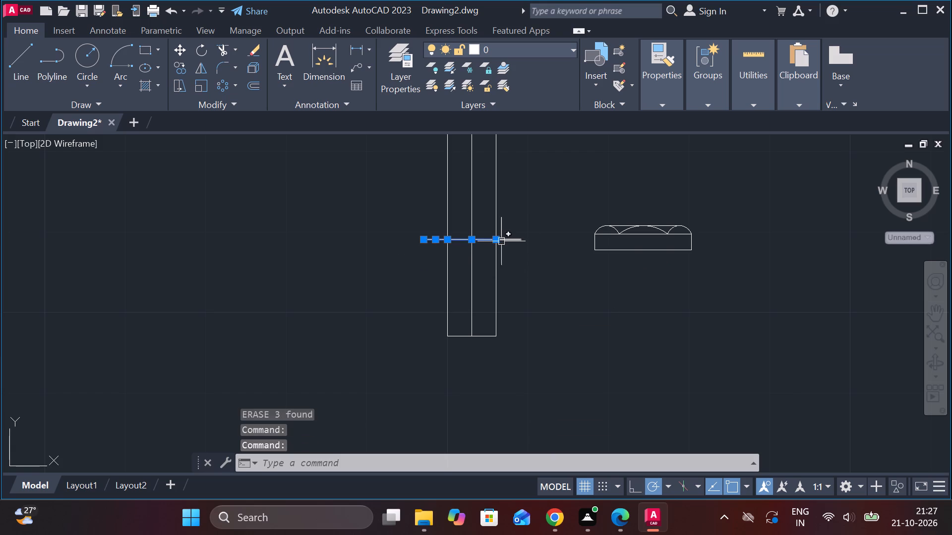
left_click(504, 241)
key("j")
key("Return")
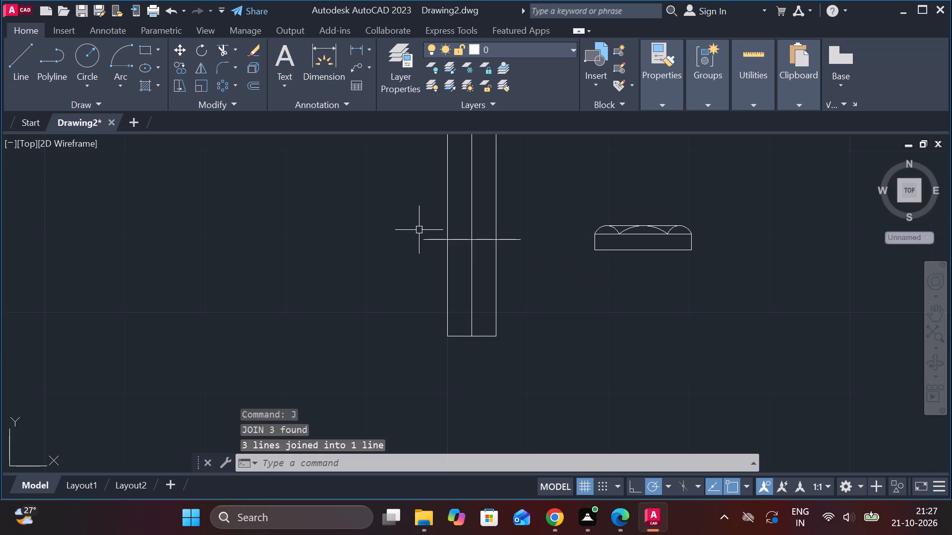
Stretch the left end of the joined cross line farther outward from the stem.
left_click(428, 238)
left_click(424, 239)
left_click(368, 240)
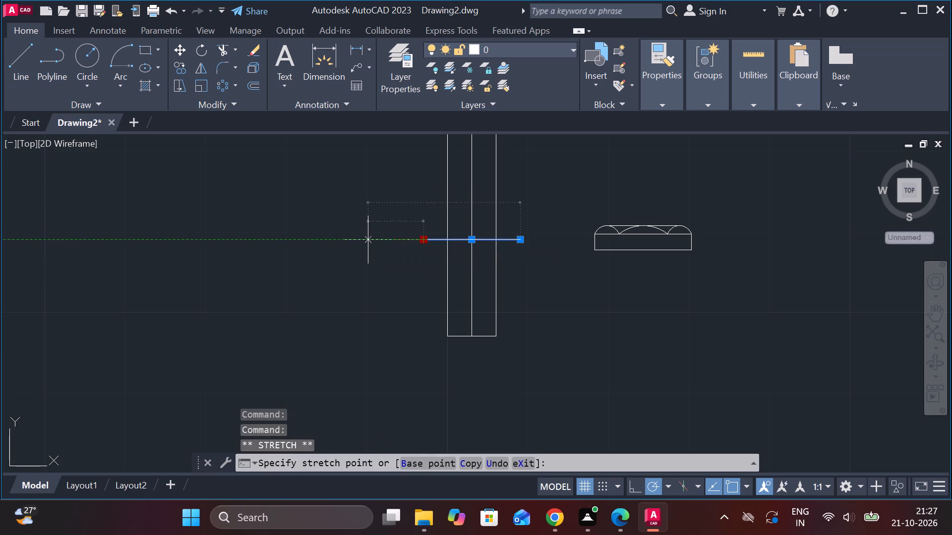
key("Escape")
Rotate the copied screw head 180° so its flat face points up.
left_click_drag(558, 216, 614, 216)
left_click(725, 275)
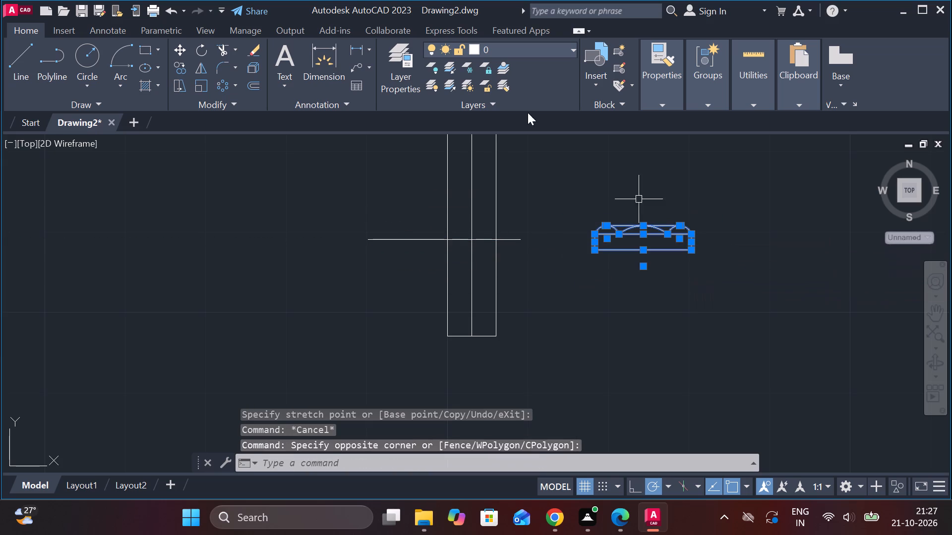
left_click(197, 53)
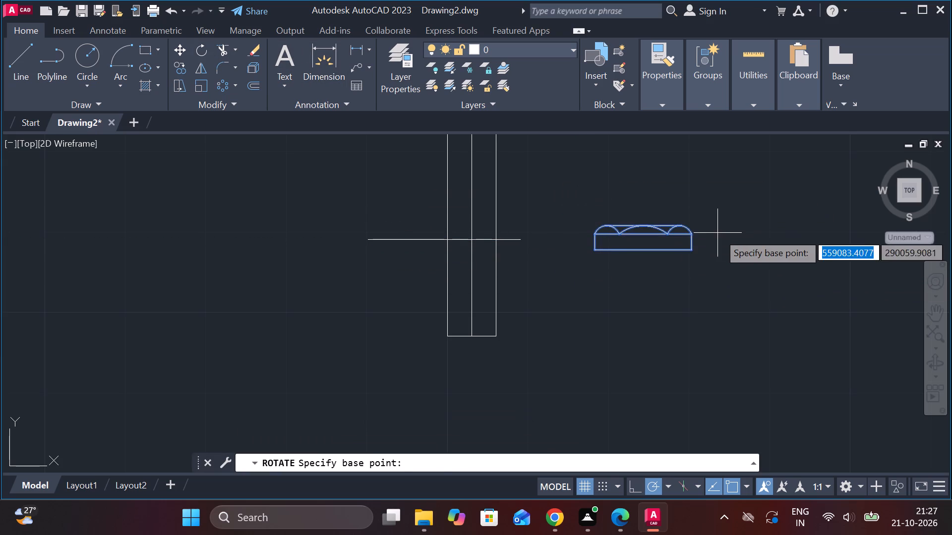
left_click(719, 231)
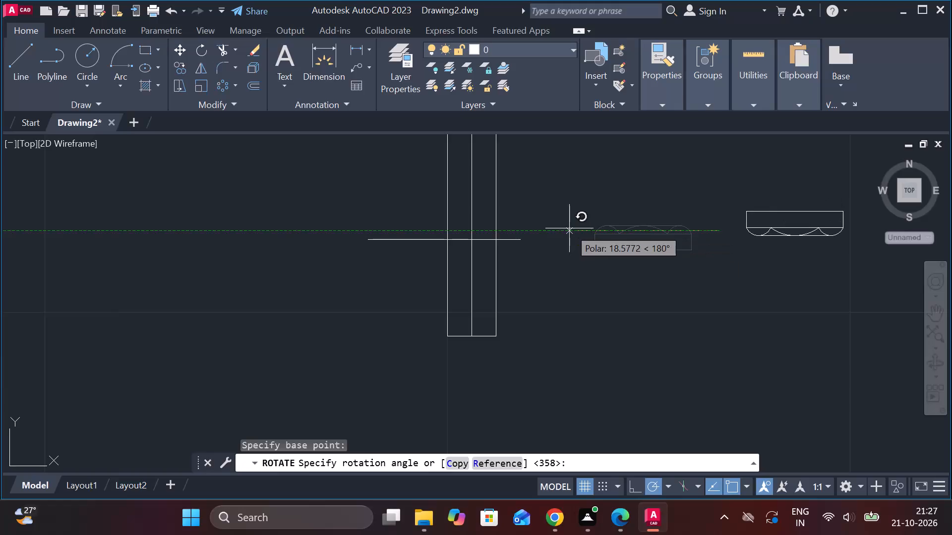
left_click(569, 228)
Move the rotated head by the midpoint of its flat edge to where the cross line meets the stem's centre line.
left_click_drag(675, 182, 725, 197)
left_click(857, 268)
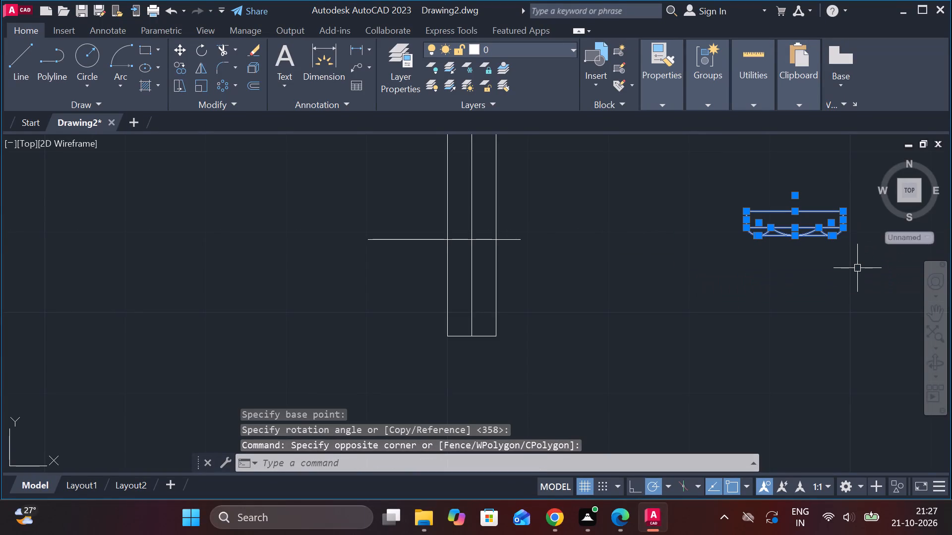
key("m")
key("Return")
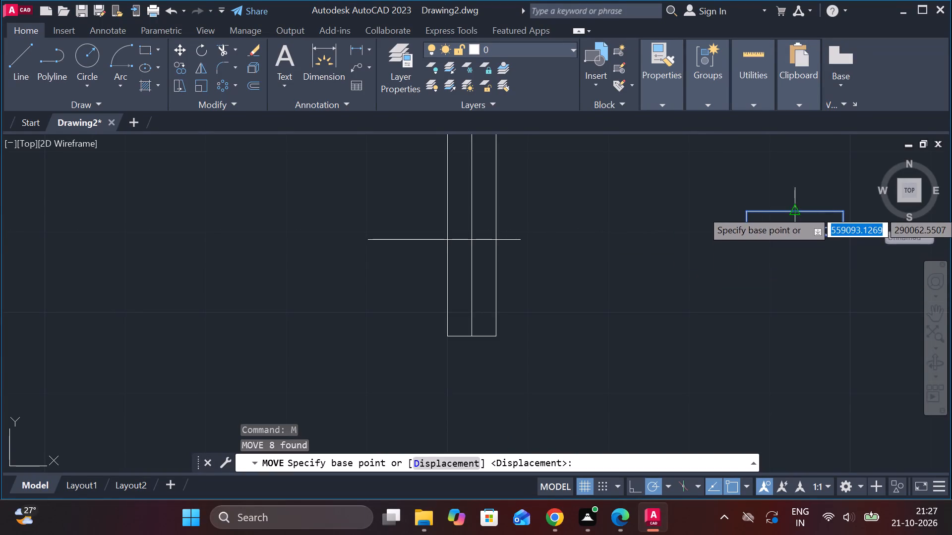
left_click(799, 210)
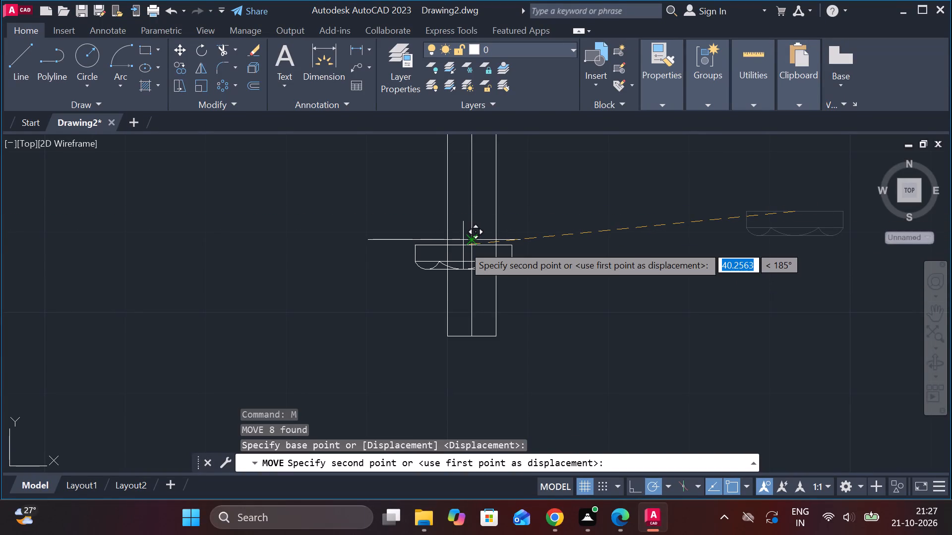
scroll(465, 243, "up", 2)
left_click(472, 234)
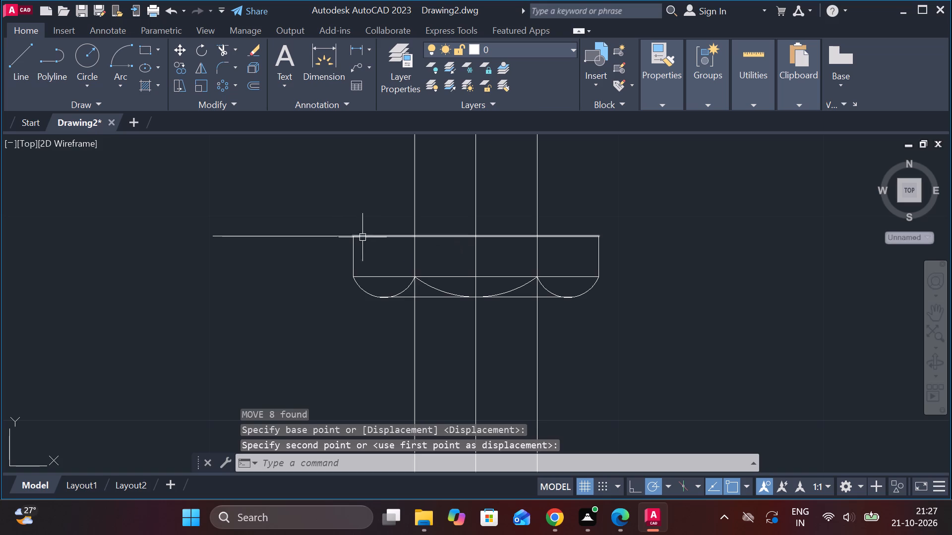
Erase the joined horizontal cross line running along the nut's flat top edge and beyond its left side.
left_click(330, 236)
type("E")
key("space")
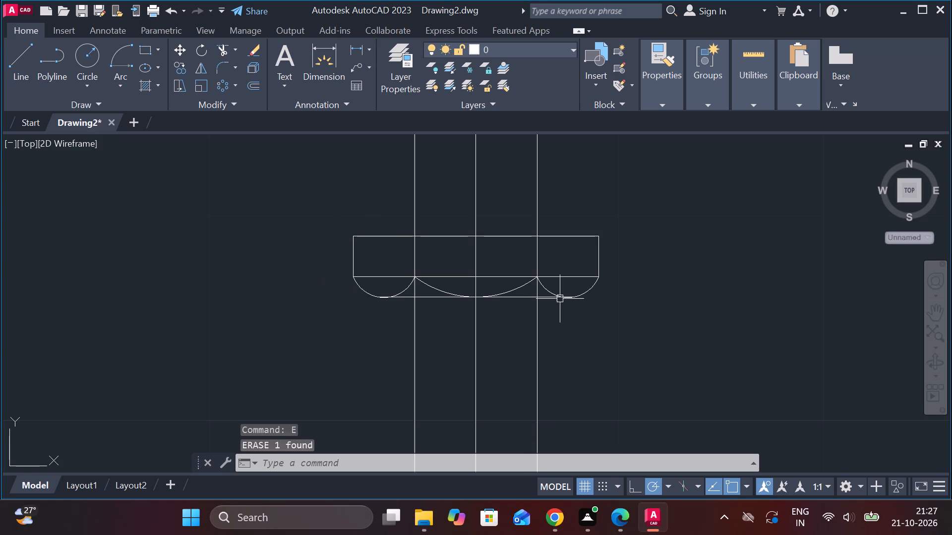
Draw a line along the stem's right edge from the underside of the nut down to the stem's bottom corner.
scroll(560, 297, "down", 2)
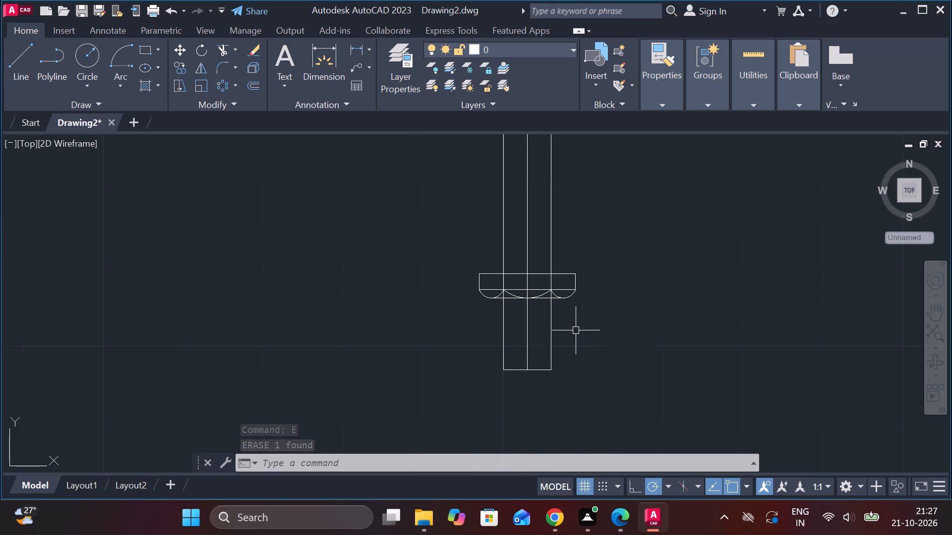
scroll(576, 330, "up", 1)
key("l")
key("Return")
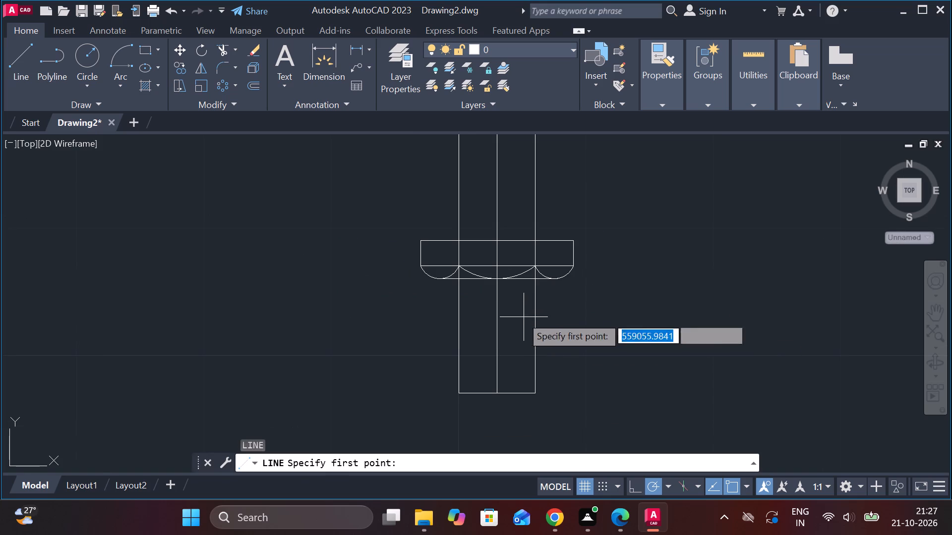
left_click(532, 280)
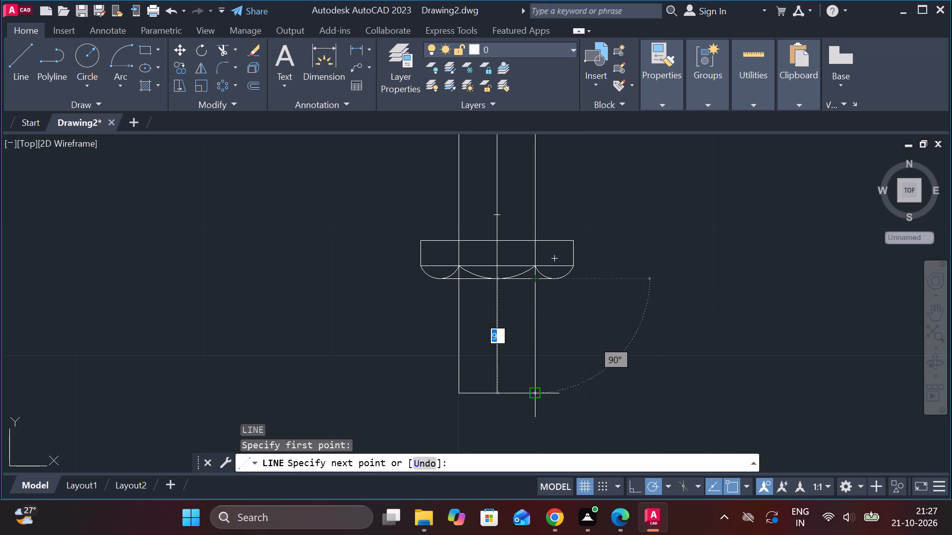
left_click(536, 395)
key("Escape")
Offset the new line inward, trying a distance of 1, undoing it, and offsetting by 0.5 instead.
left_click(535, 311)
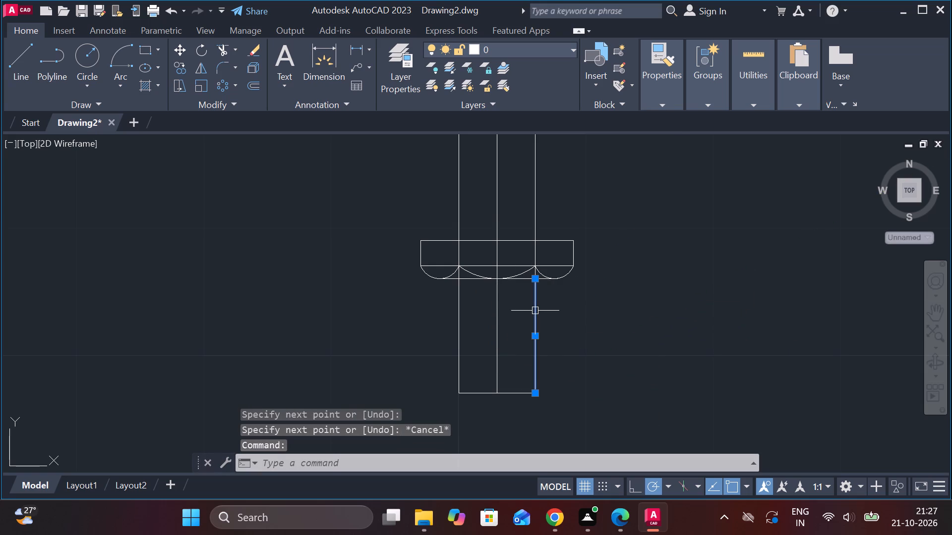
key("o")
key("Return")
key("Return")
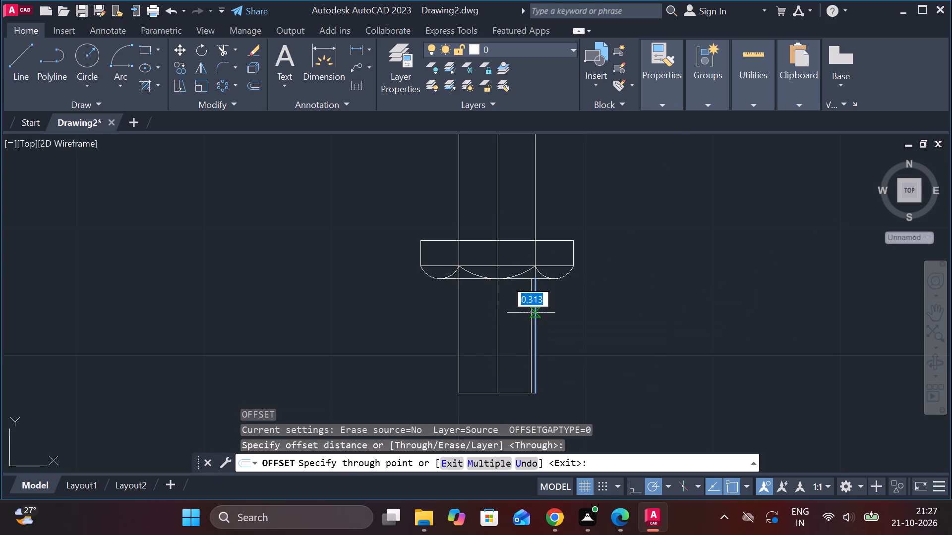
type("1")
key("space")
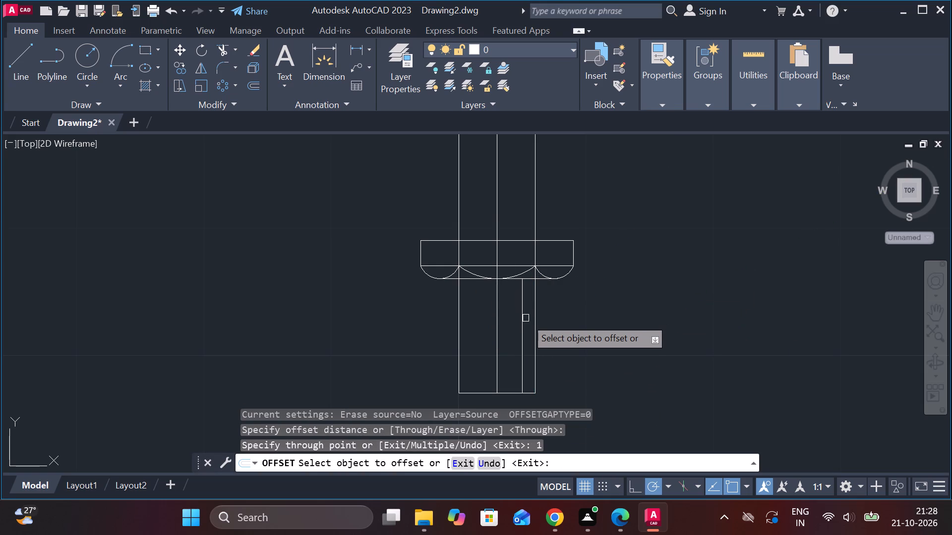
key("ctrl+z")
left_click(537, 313)
key("period")
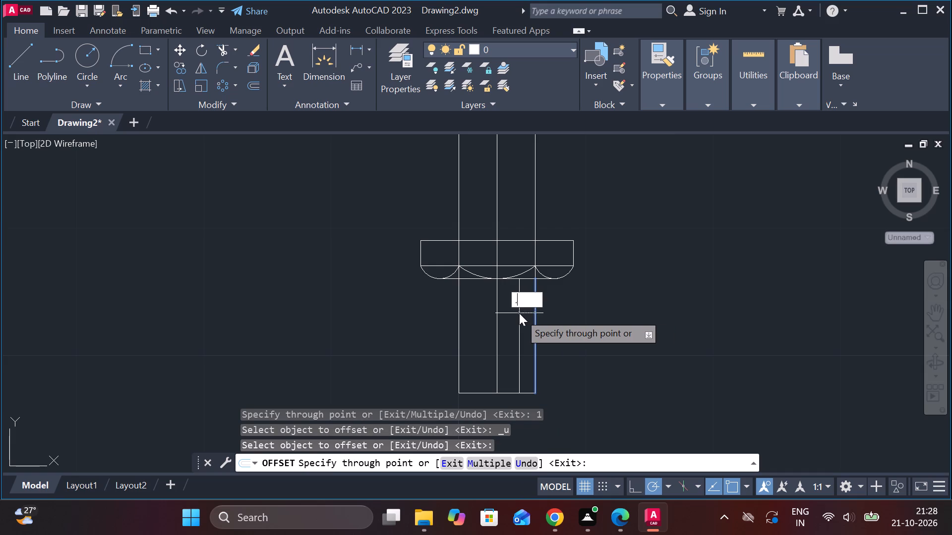
key("5")
key("Return")
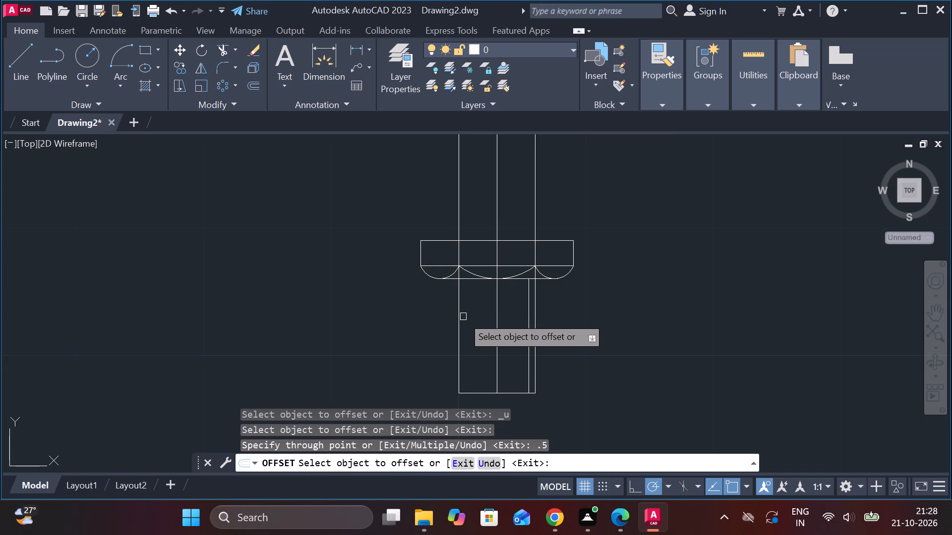
key("Escape")
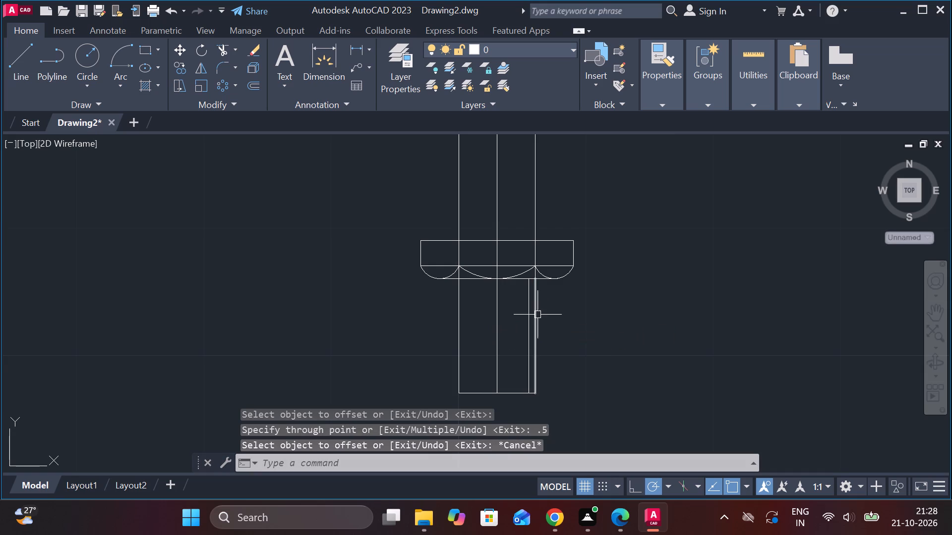
Erase the helper line lying over the stem's right edge below the nut.
left_click(538, 314)
type("E")
key("space")
Draw a line along the stem's left edge from the underside of the nut down to the stem's bottom corner.
key("l")
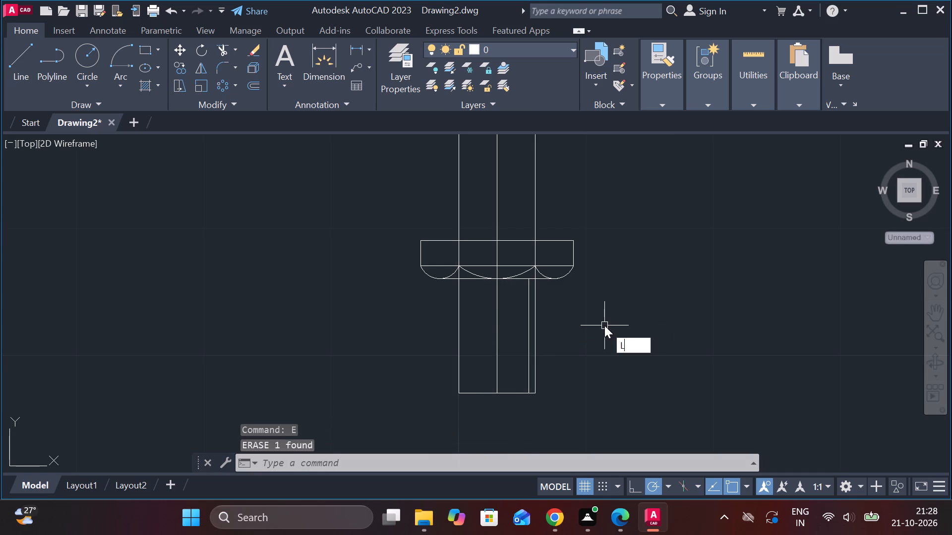
key("Return")
left_click(458, 287)
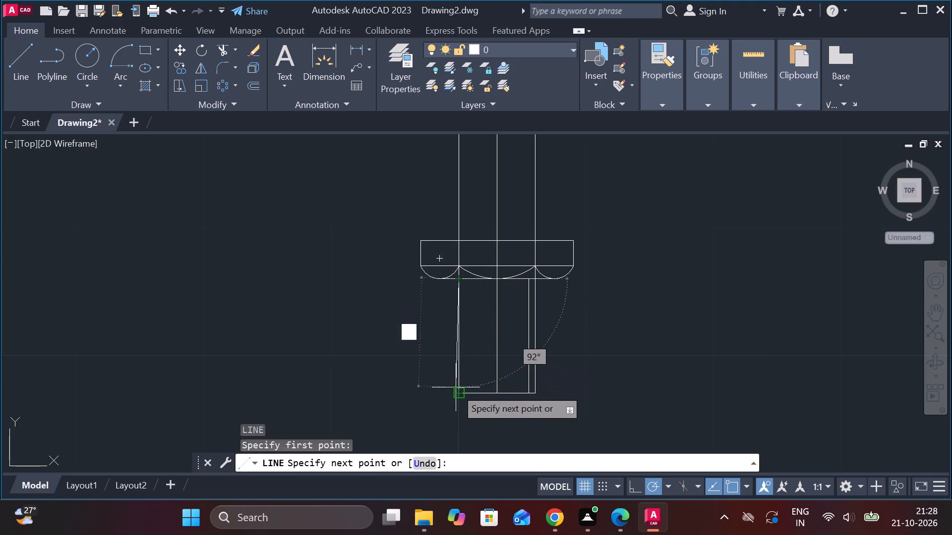
left_click(459, 390)
key("Escape")
Offset the new left-edge line inward by 0.5.
left_click(457, 329)
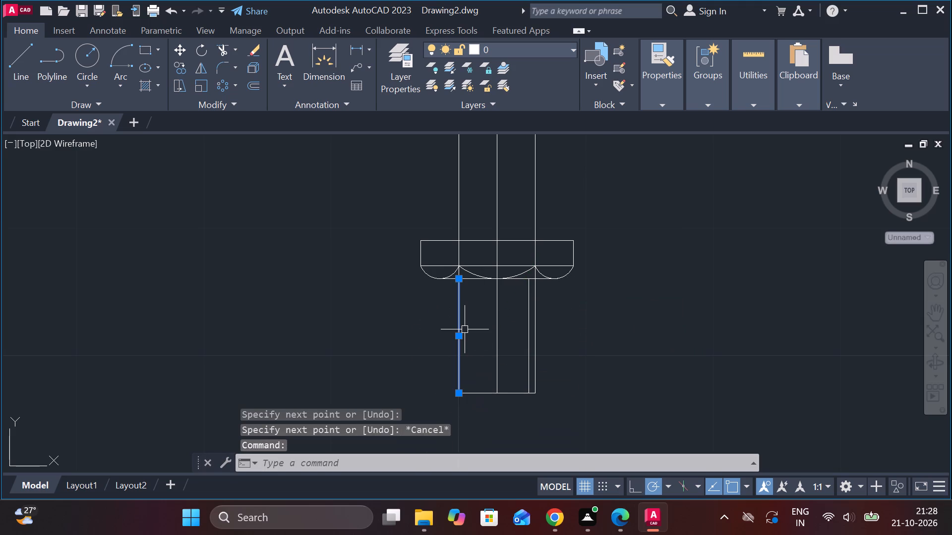
key("o")
key("Return")
key("Return")
type(".5")
key("Return")
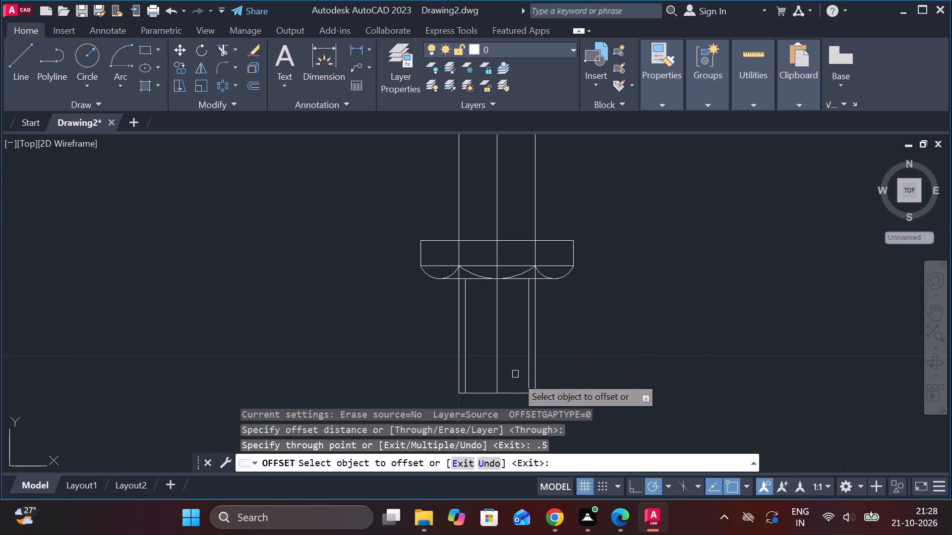
Draw a shallow Start, End, Radius arc bulging below the stem's bottom edge, from its left corner to its right corner.
middle_click_drag(551, 372, 547, 321)
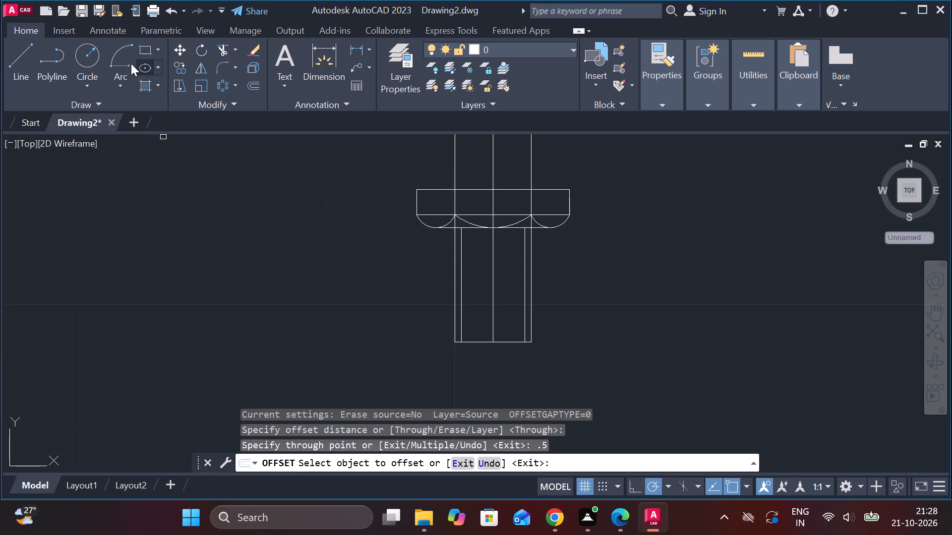
left_click(120, 75)
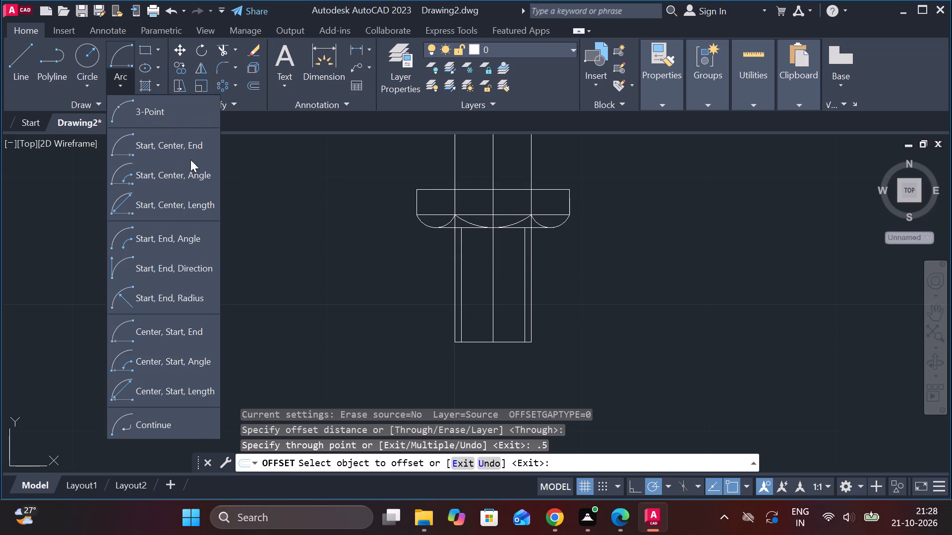
left_click(184, 302)
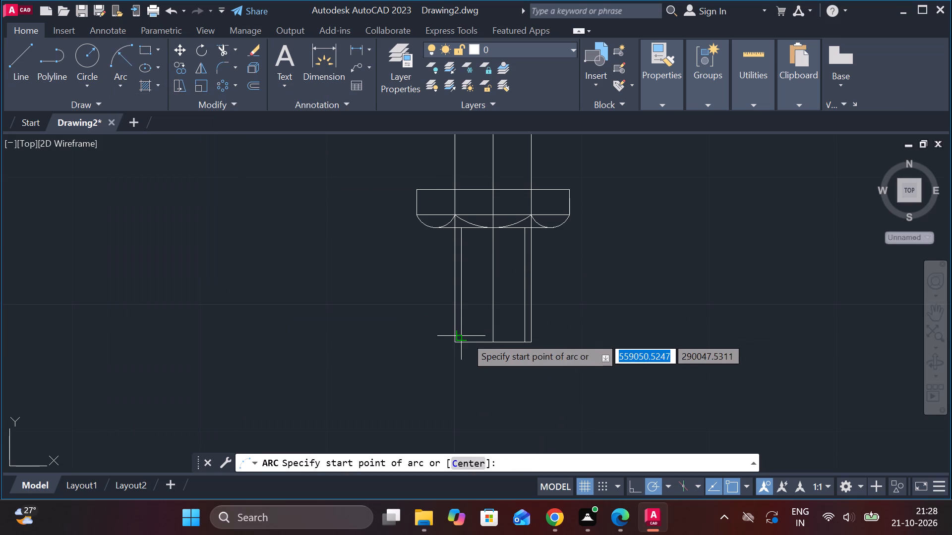
left_click(451, 343)
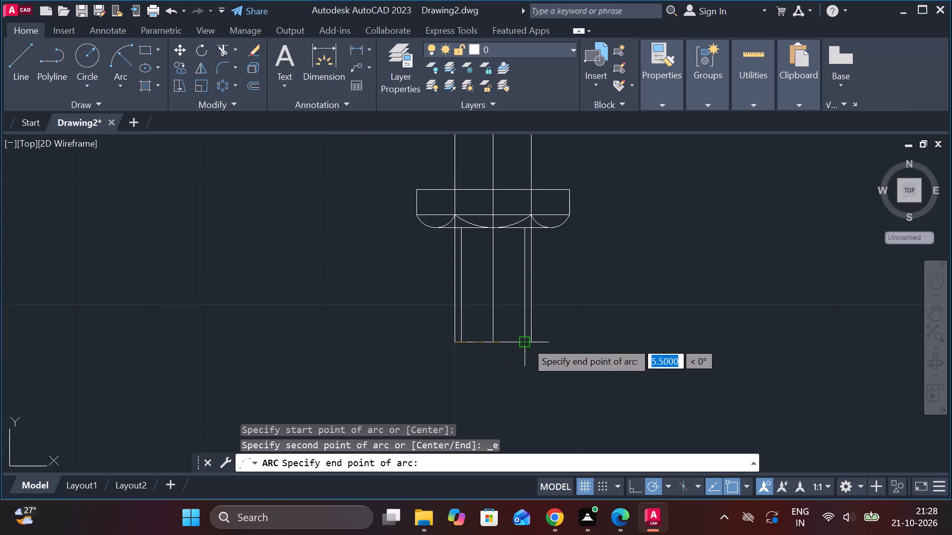
left_click(531, 341)
left_click(610, 316)
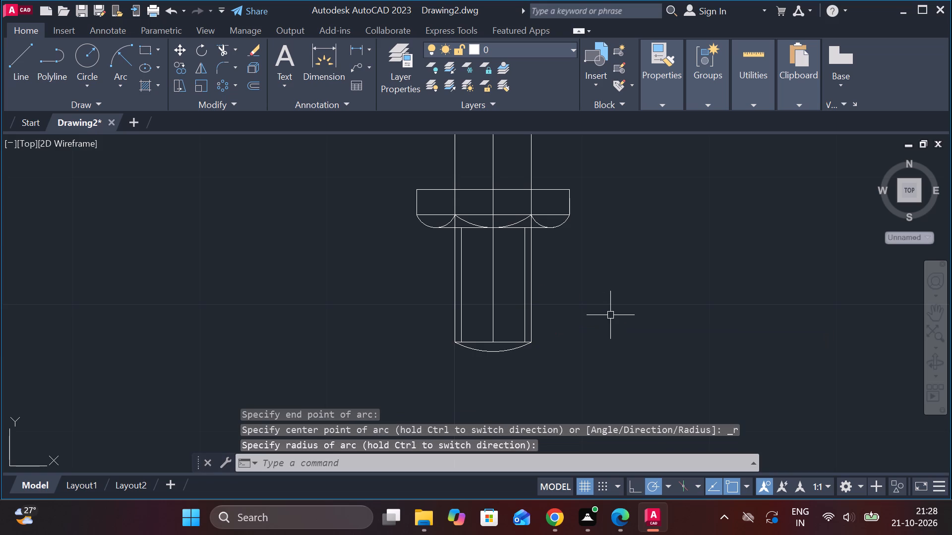
Fillet the right-hand corner where the outer eye curve meets the stem with a radius of 7.5.
scroll(618, 297, "down", 3)
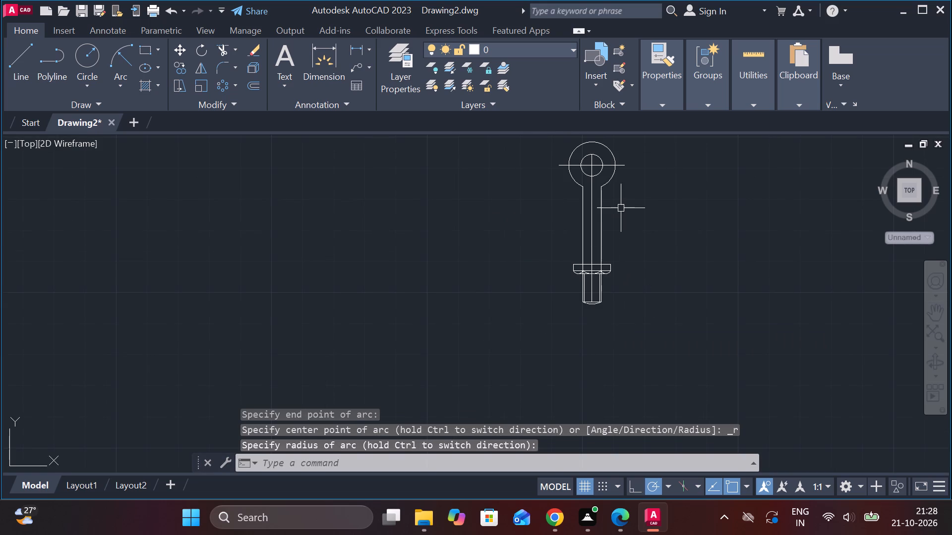
key("Escape")
scroll(634, 206, "up", 3)
middle_click_drag(629, 232, 575, 333)
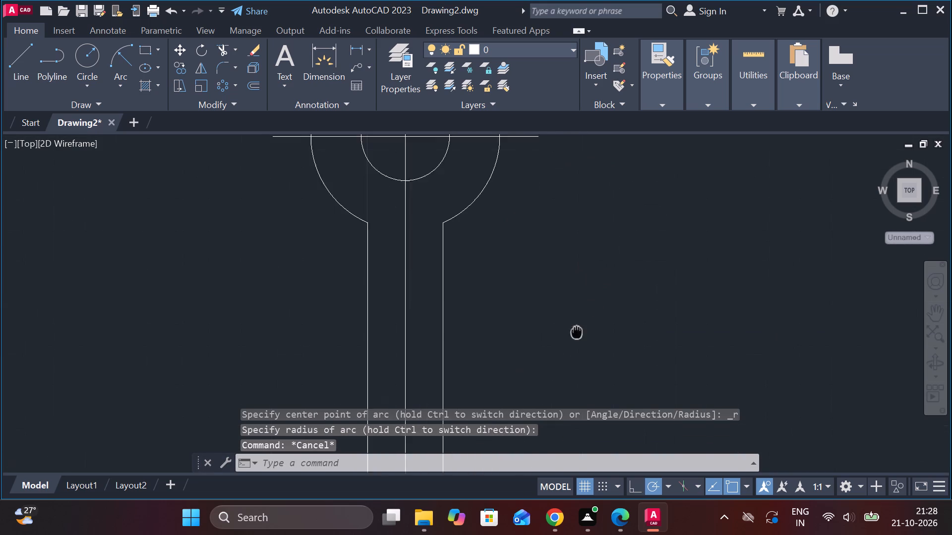
middle_click_drag(575, 333, 575, 333)
type("F R")
key("space")
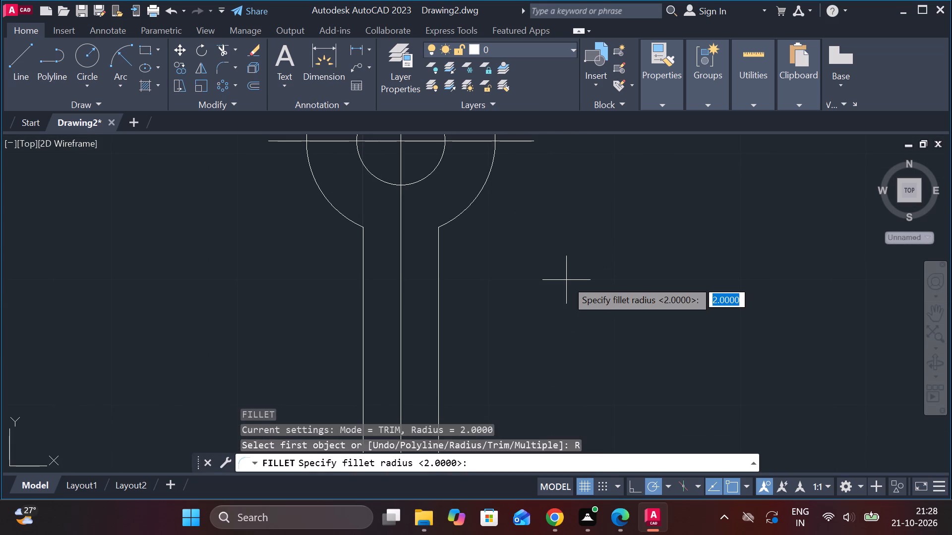
key("7")
key("period")
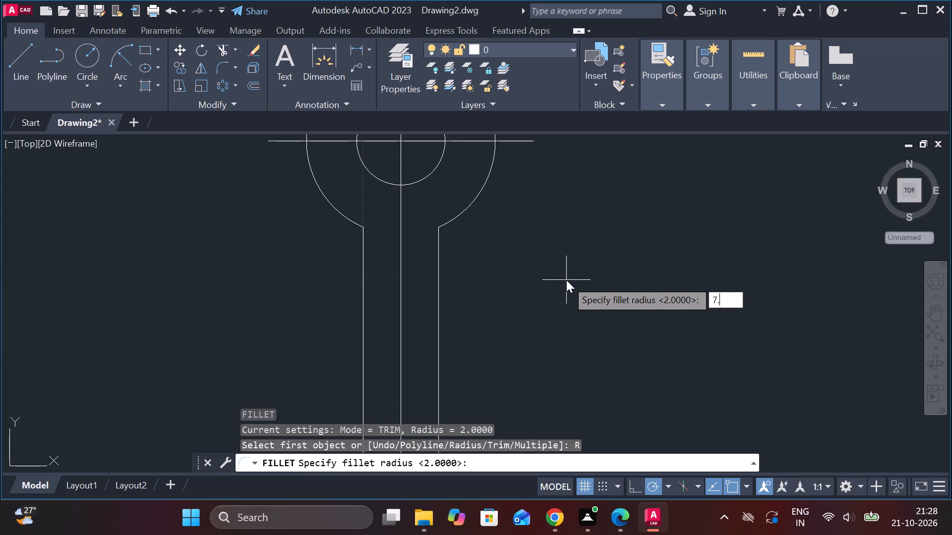
key("5")
key("Return")
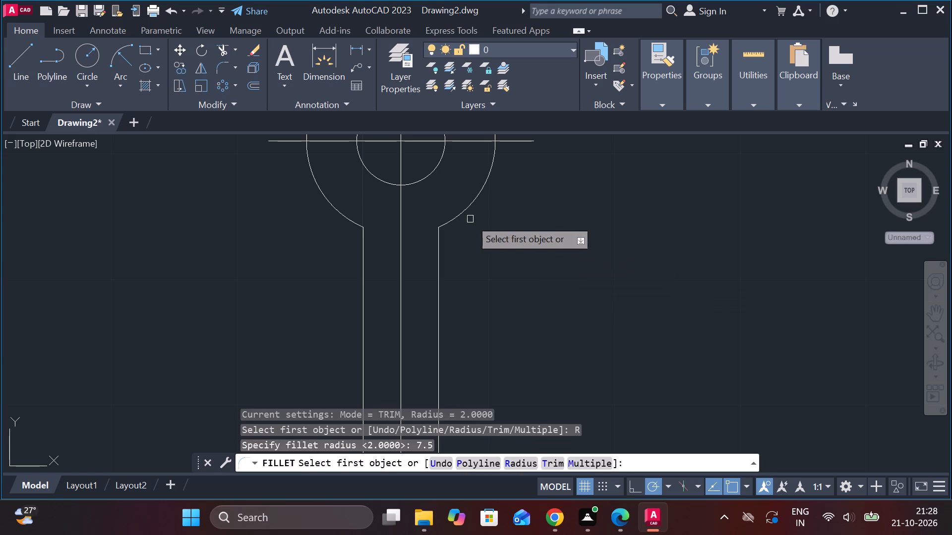
left_click(466, 214)
left_click(437, 251)
Fillet the left-hand corner between the outer eye curve and the stem with the same 7.5 radius.
key("space")
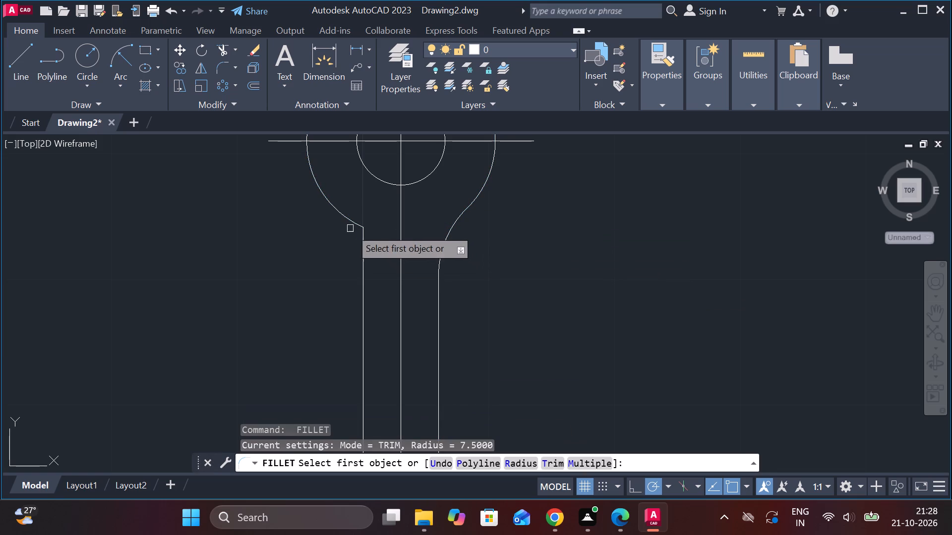
left_click(345, 223)
left_click(347, 219)
left_click(360, 250)
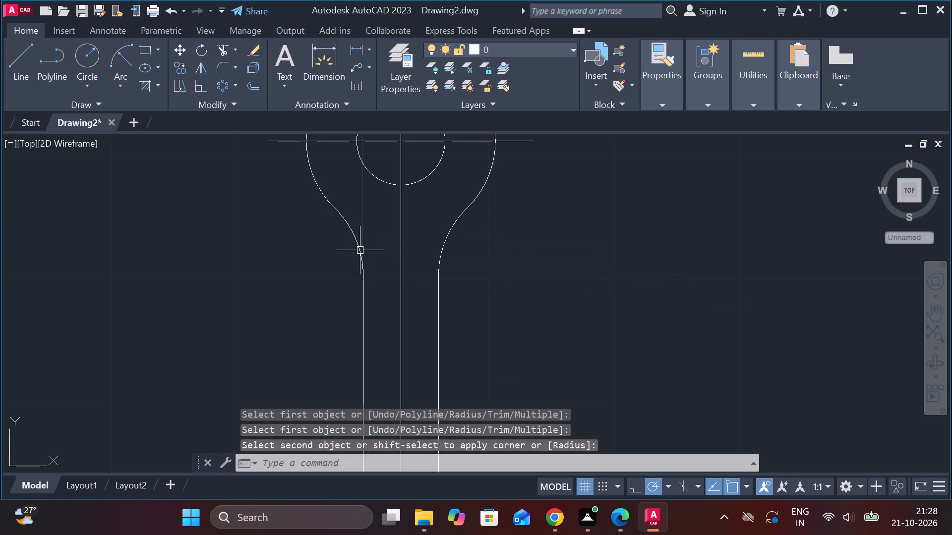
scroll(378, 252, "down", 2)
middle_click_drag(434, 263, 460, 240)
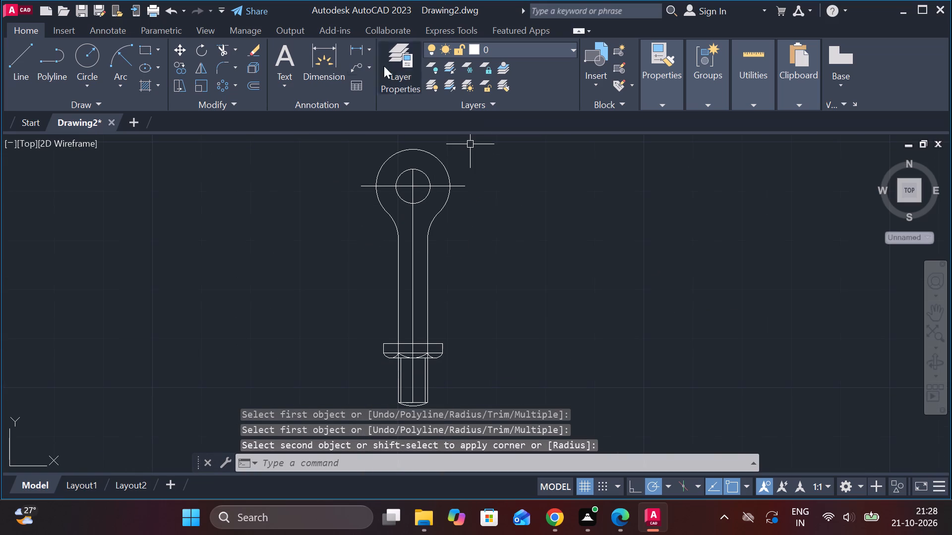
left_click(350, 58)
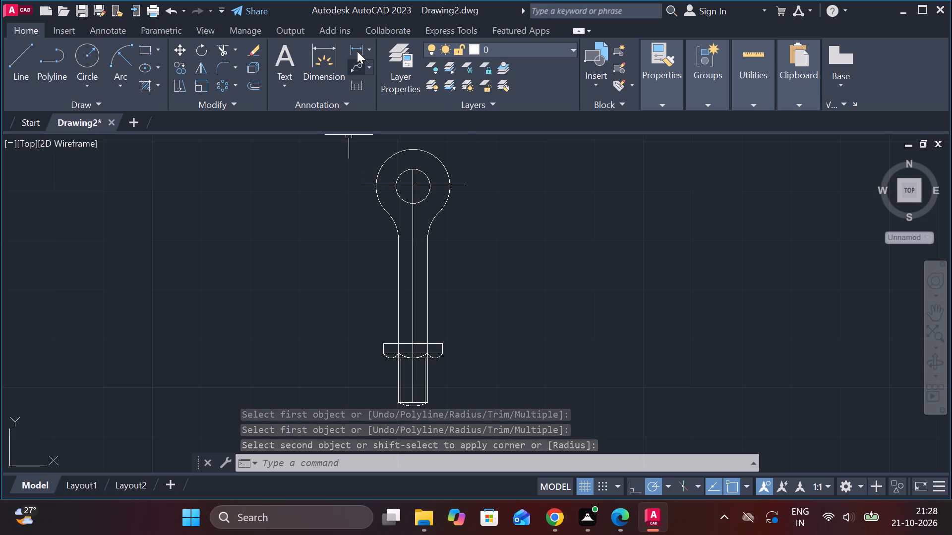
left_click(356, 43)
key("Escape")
Stretch the upper end of the stem's vertical centre line to a point above the outer eye curve.
scroll(419, 190, "up", 1)
middle_click_drag(436, 227, 437, 285)
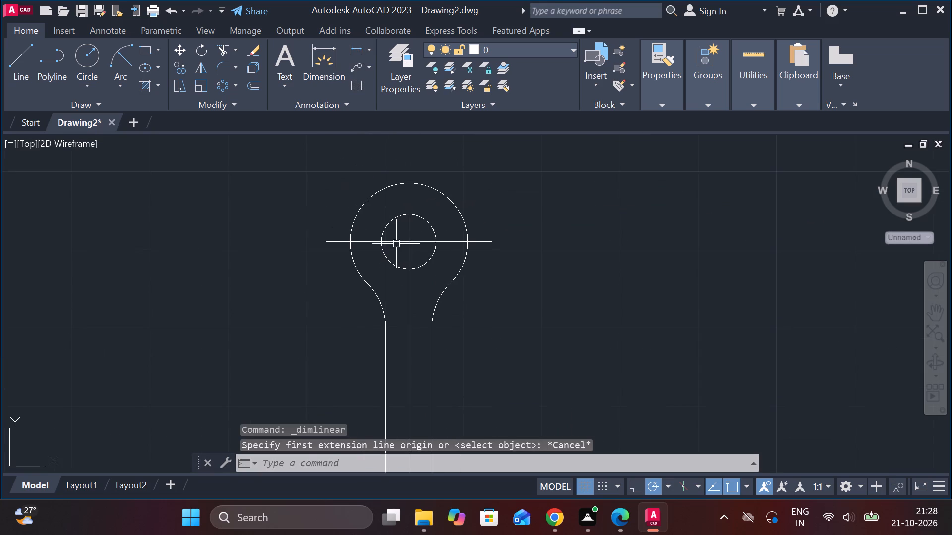
left_click(407, 234)
left_click(410, 214)
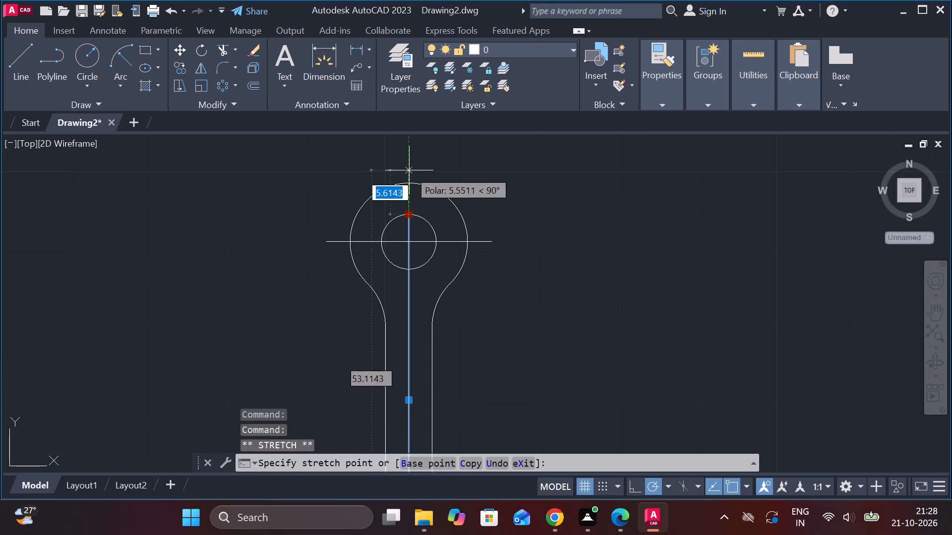
left_click(409, 154)
key("Escape")
Set the linetype of the eye's horizontal centre line and the stem's vertical centre line to CENTER.
left_click(483, 241)
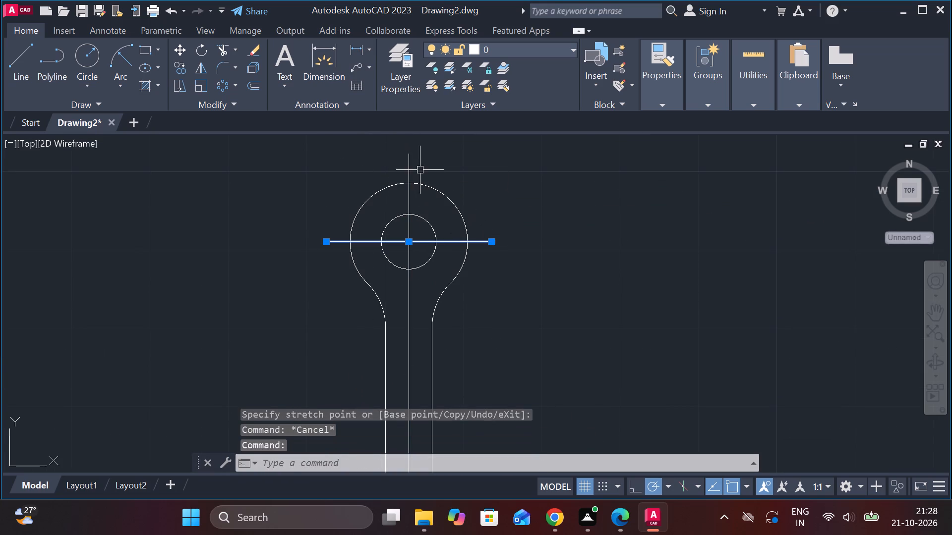
left_click(411, 167)
left_click(653, 98)
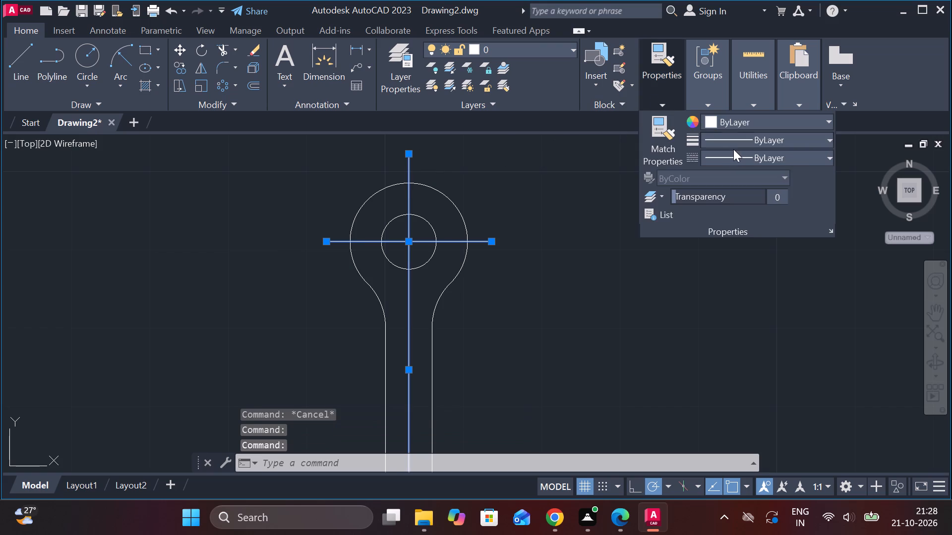
left_click(734, 149)
left_click(737, 151)
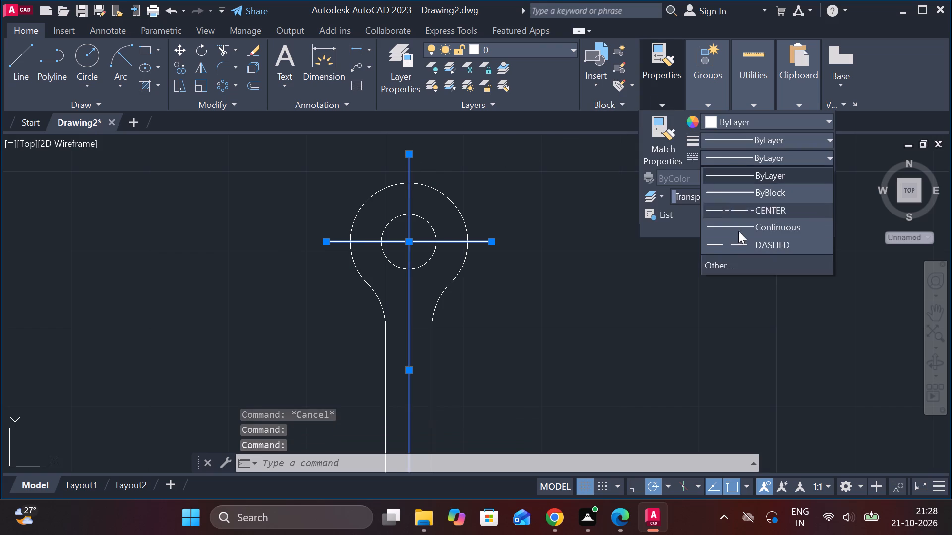
left_click(730, 208)
key("Escape")
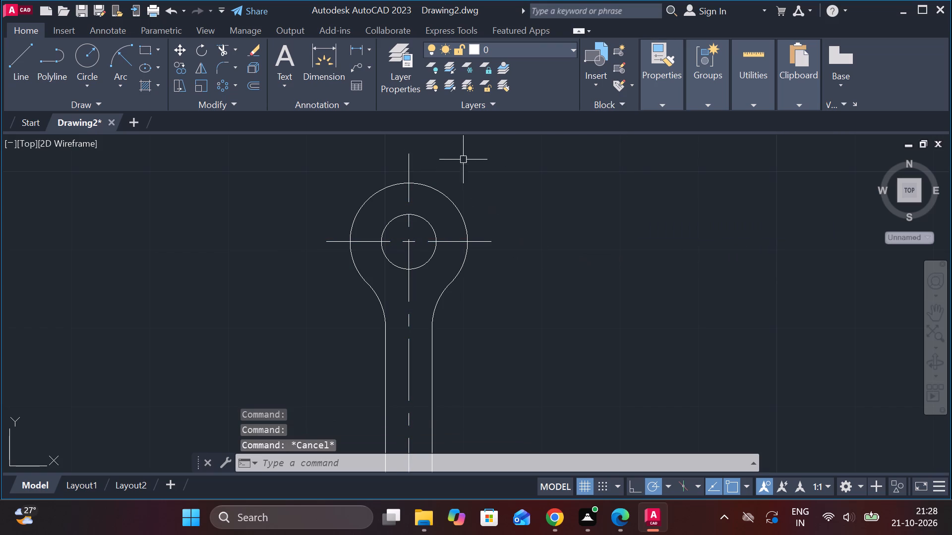
Add a vertical linear dimension from the eye's horizontal centre line to the nut's top edge, beside the stem's left side.
left_click(357, 50)
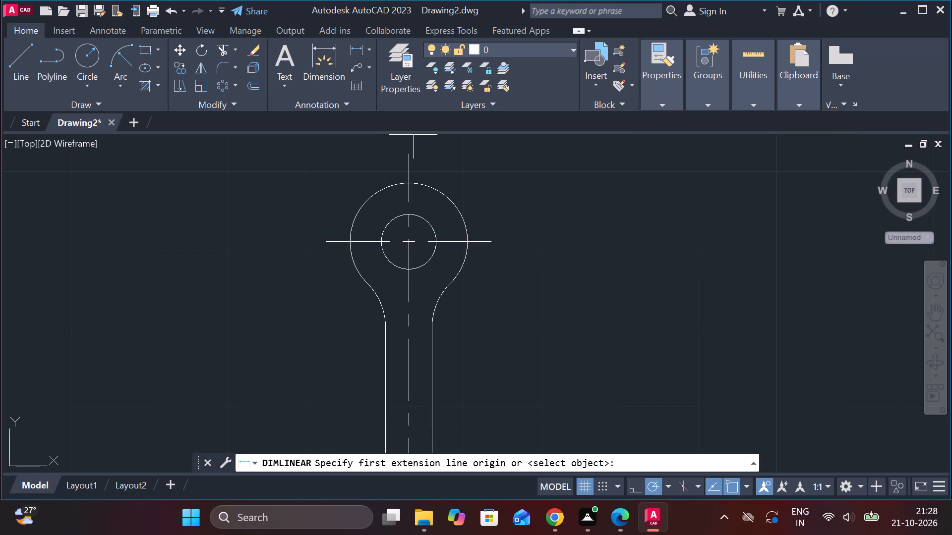
left_click(331, 244)
scroll(328, 276, "down", 2)
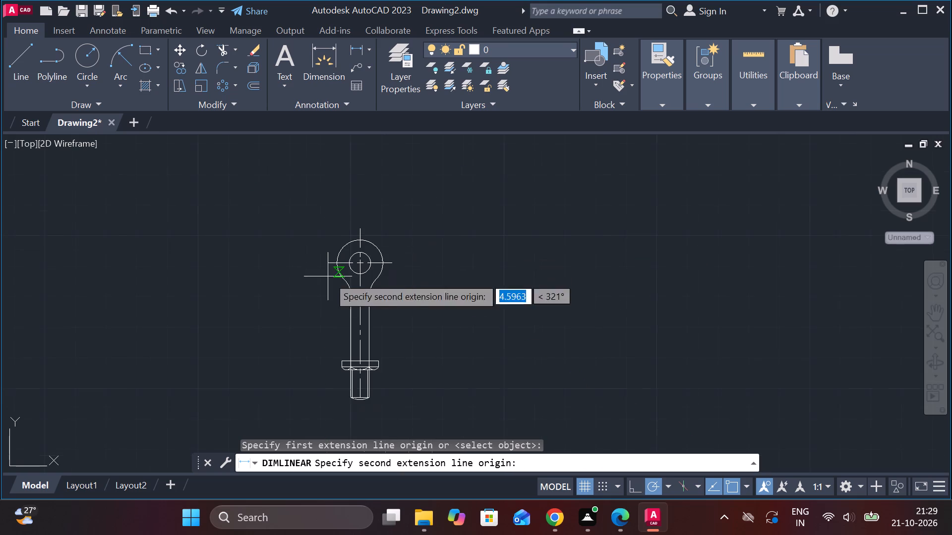
middle_click_drag(327, 289, 350, 246)
scroll(380, 308, "up", 2)
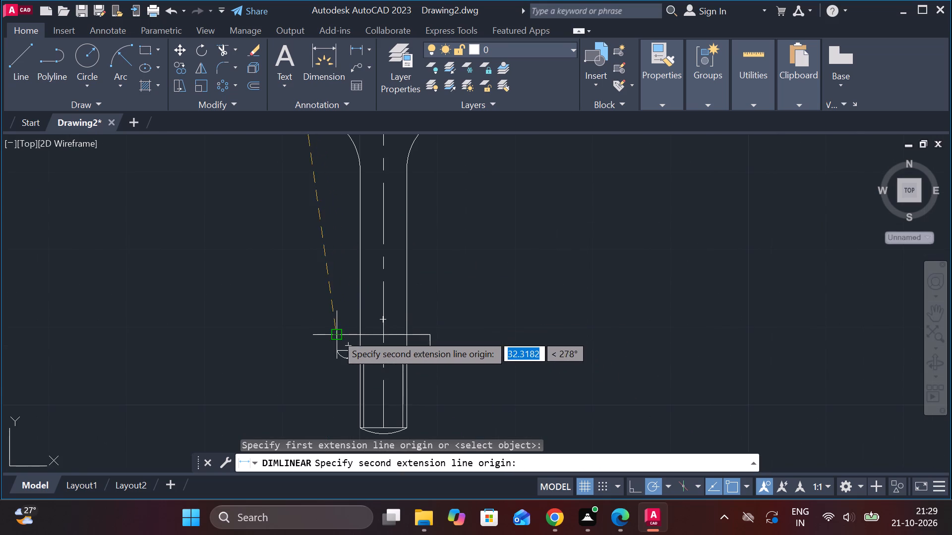
left_click(336, 334)
middle_click_drag(300, 253, 332, 281)
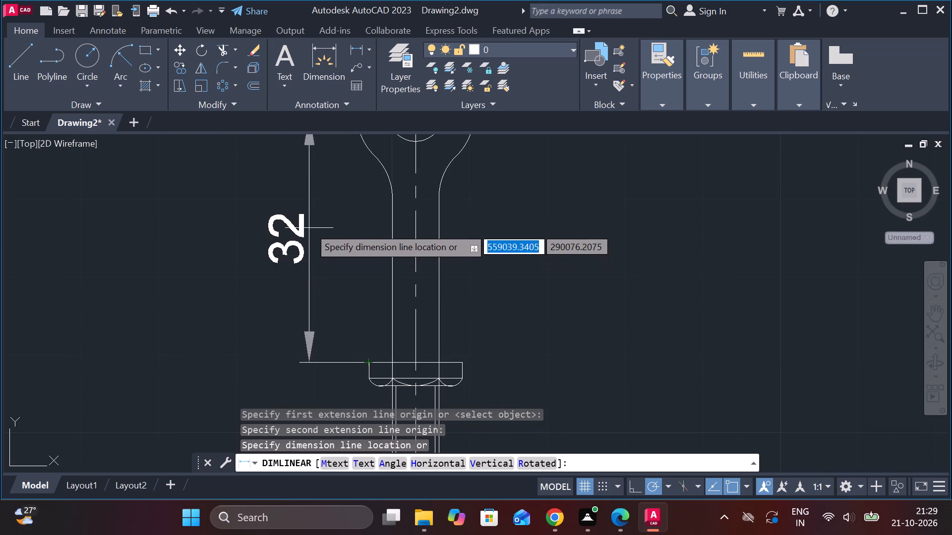
left_click(309, 219)
Add a vertical linear dimension from the nut's top edge to the threaded end's lower corner, in line with the stem length dimension.
middle_click_drag(339, 249, 388, 143)
scroll(412, 200, "up", 1)
middle_click_drag(416, 220, 443, 97)
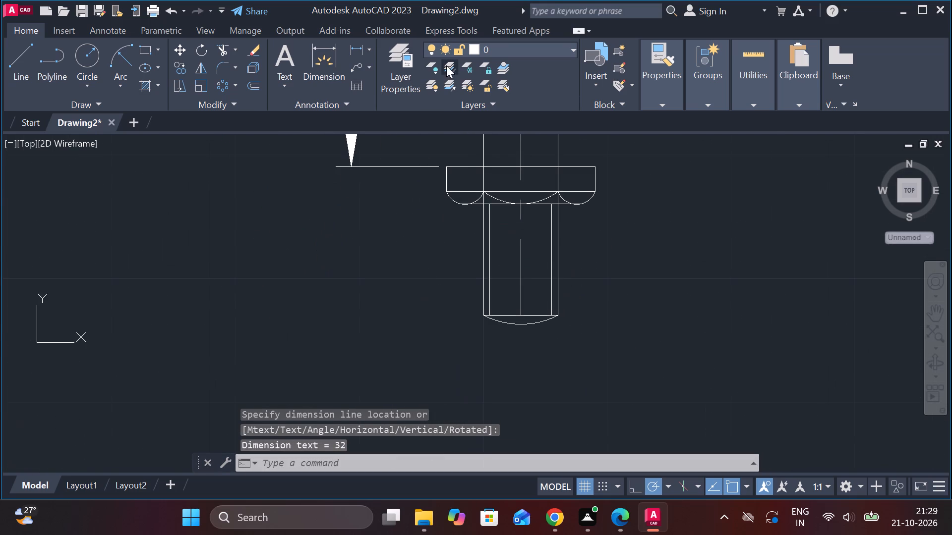
key("space")
left_click(449, 161)
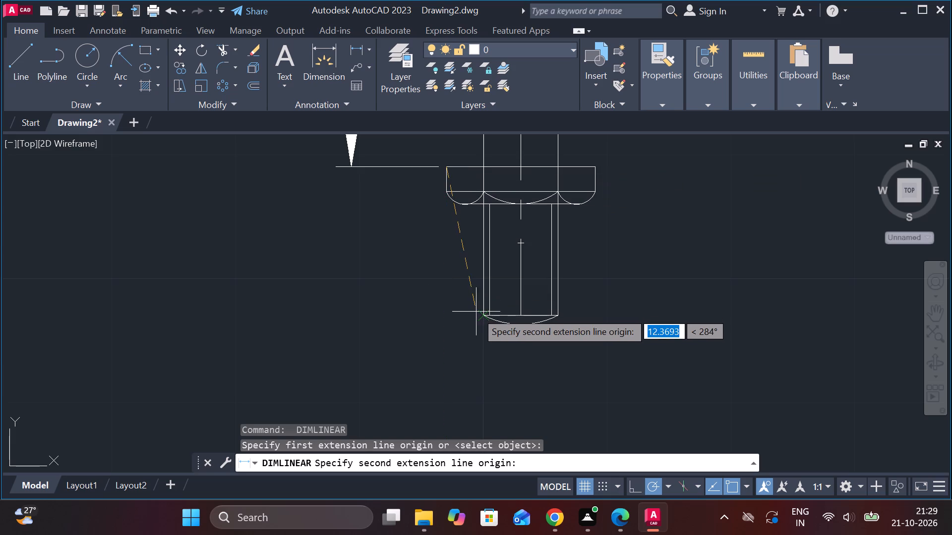
left_click(483, 316)
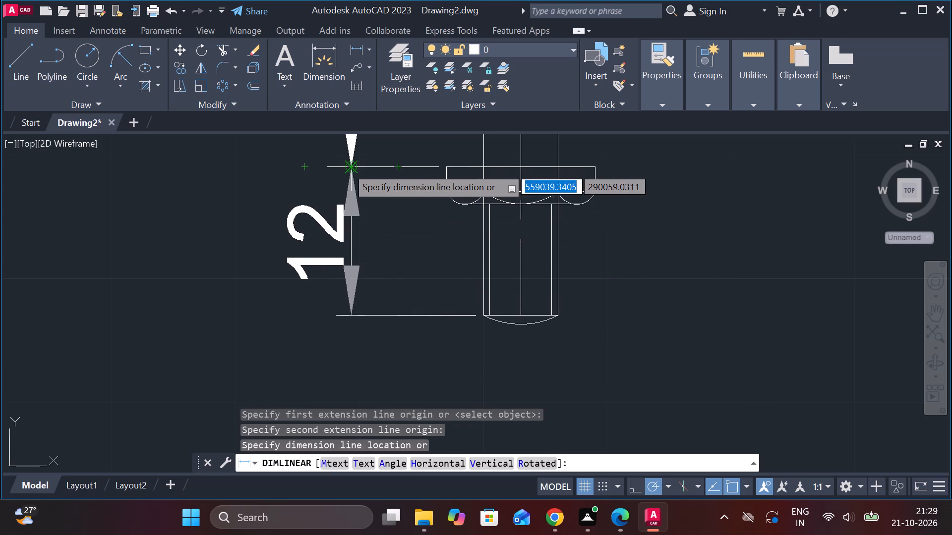
left_click(347, 167)
Dimension the threaded end's width below the part and move the dimension text outside the extension lines to the right.
key("space")
left_click(476, 316)
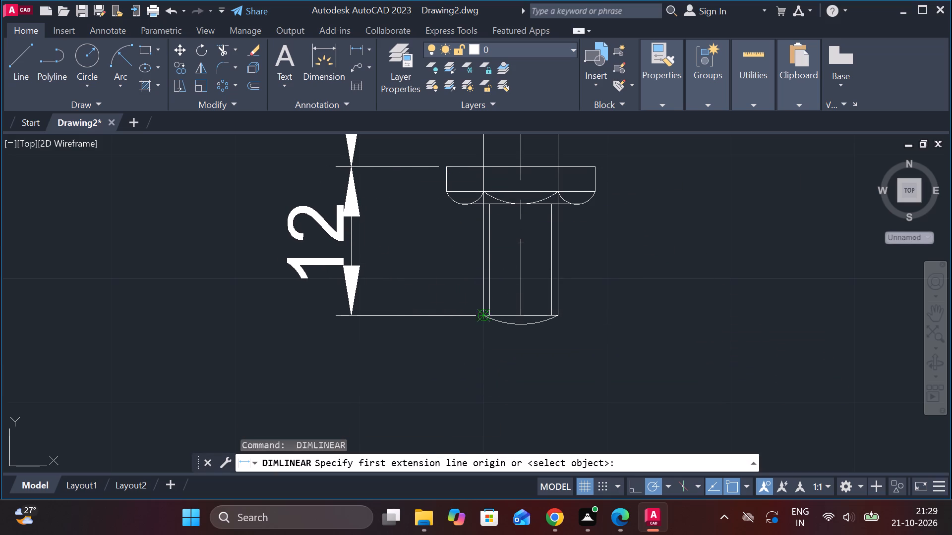
left_click(561, 318)
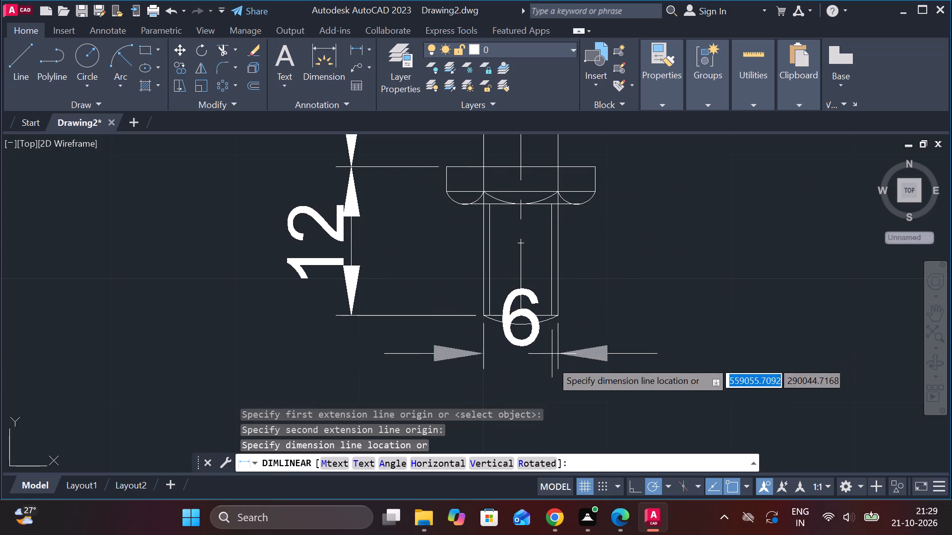
middle_click_drag(548, 370, 536, 296)
left_click(539, 329)
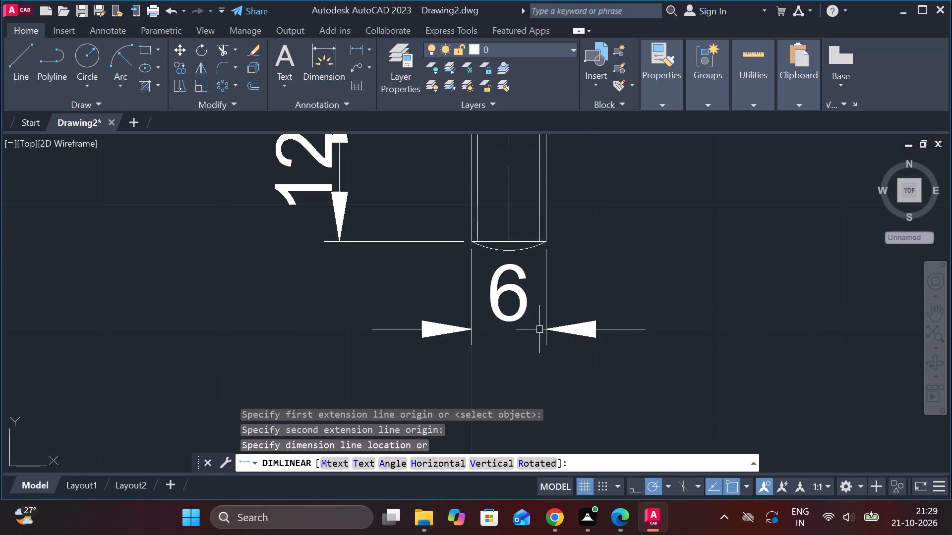
left_click(504, 296)
left_click(510, 294)
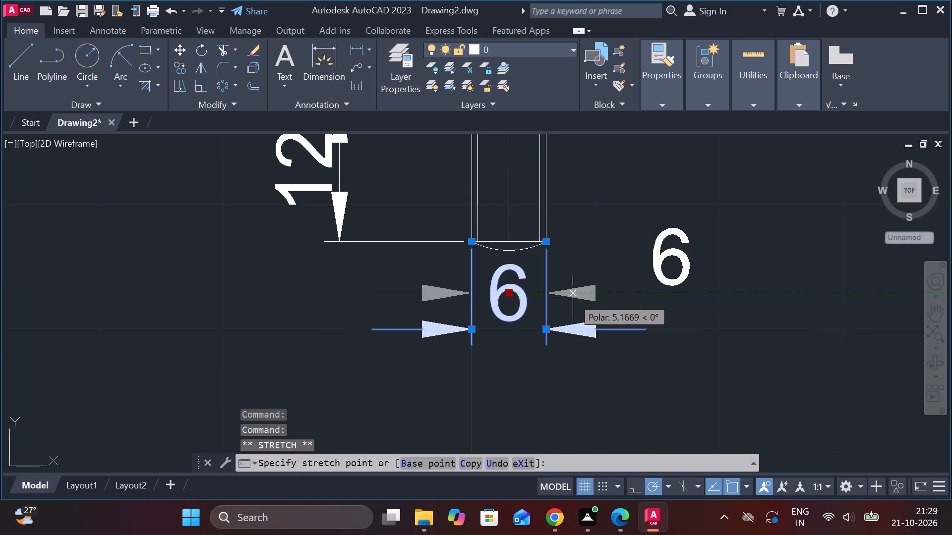
left_click(573, 297)
Edit the threaded end's width dimension text to read M6.
double_click(648, 259)
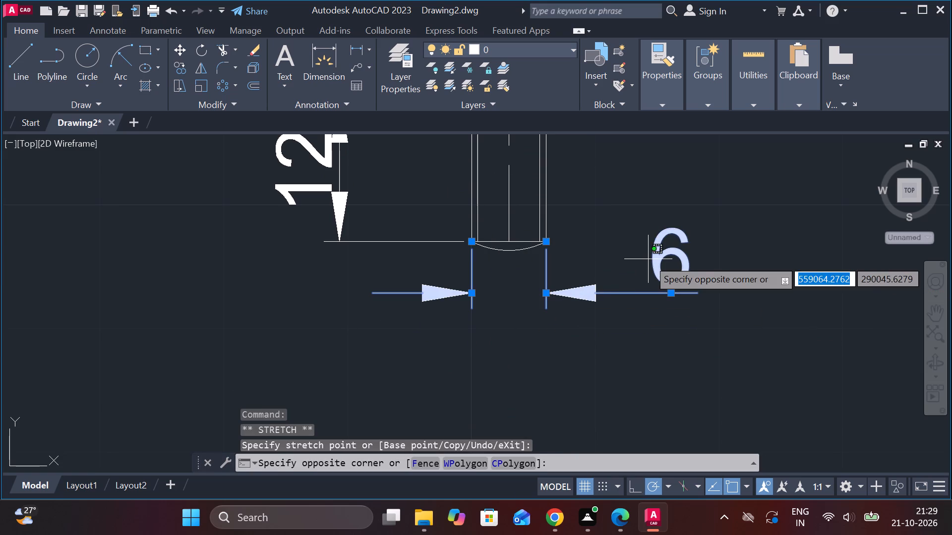
double_click(667, 244)
left_click(650, 259)
key("Escape")
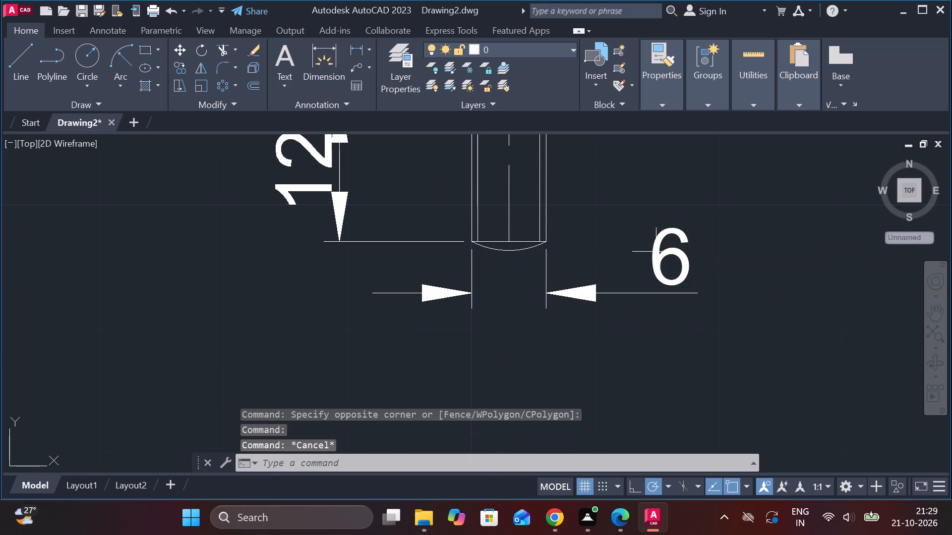
double_click(657, 252)
key("m")
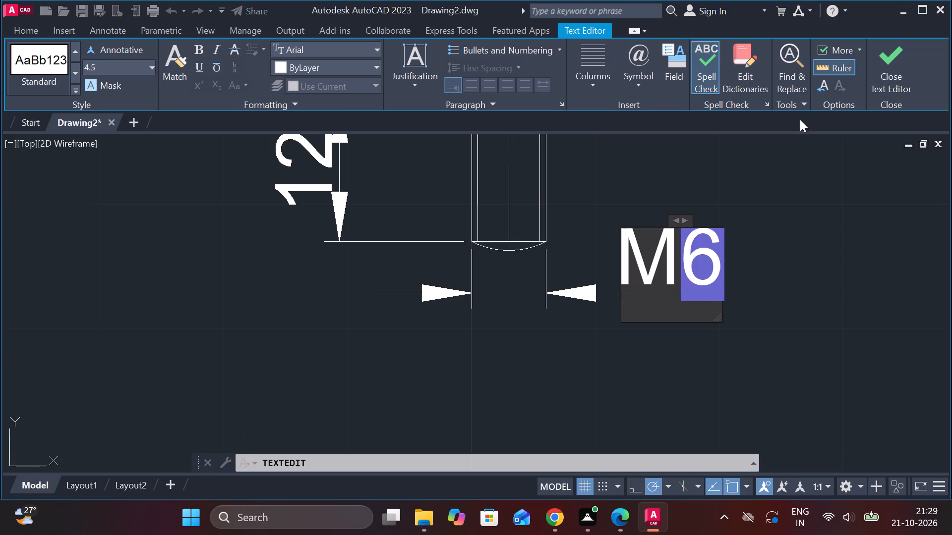
left_click(888, 64)
Add a radius dimension to the right-hand fillet between eye and stem, with its text outside the part to the lower right.
scroll(612, 296, "down", 2)
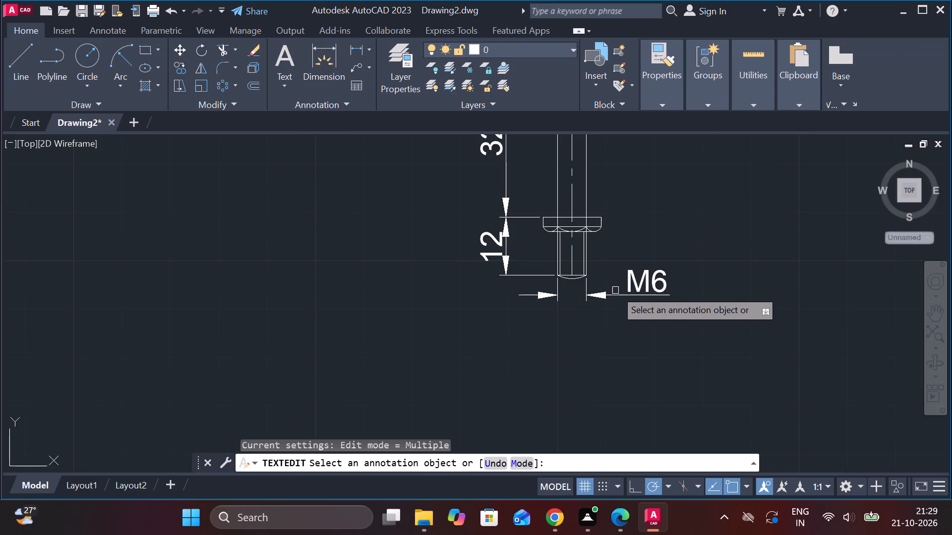
middle_click_drag(610, 300, 550, 377)
middle_click_drag(490, 323, 470, 342)
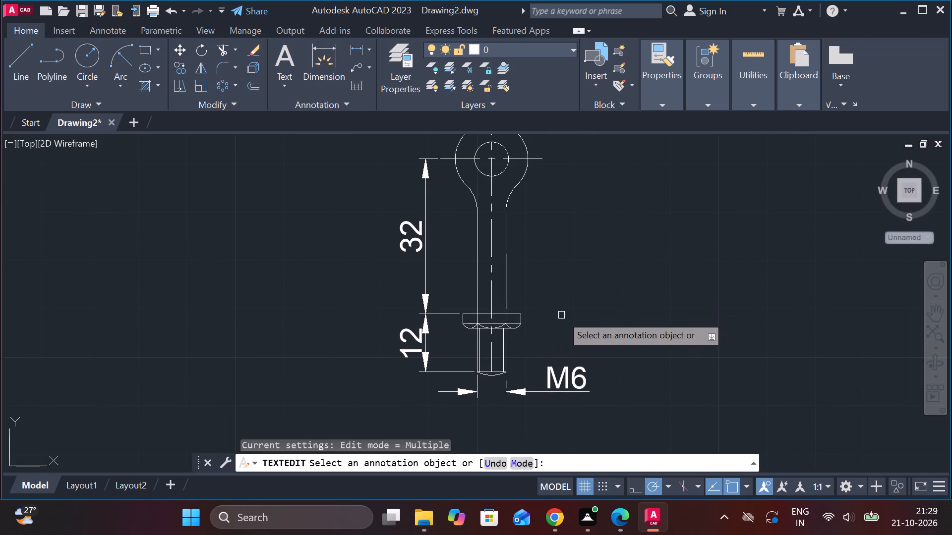
left_click(367, 50)
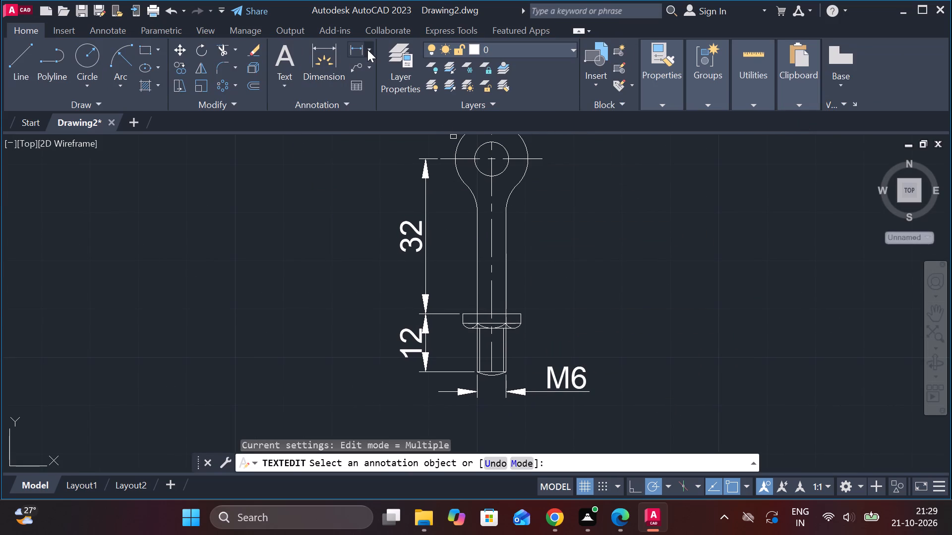
left_click(386, 193)
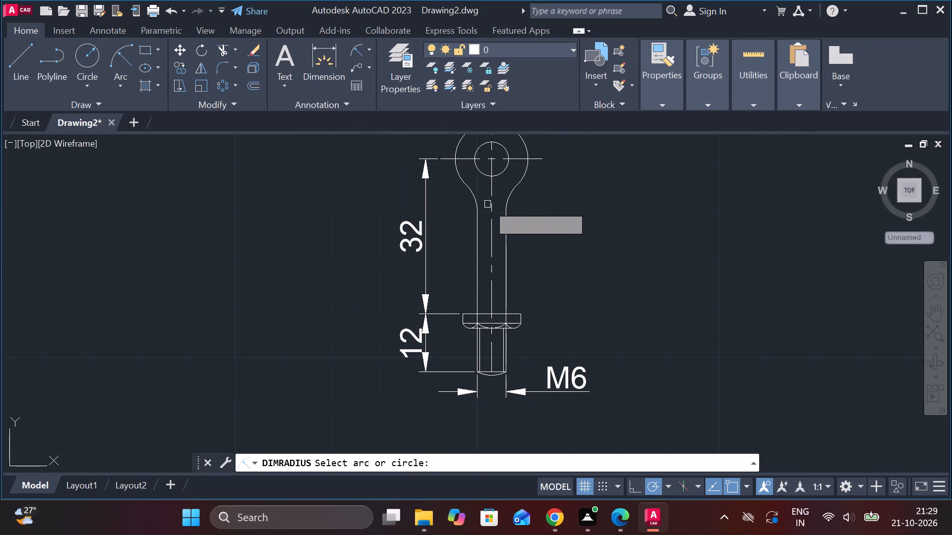
left_click(505, 202)
left_click(515, 206)
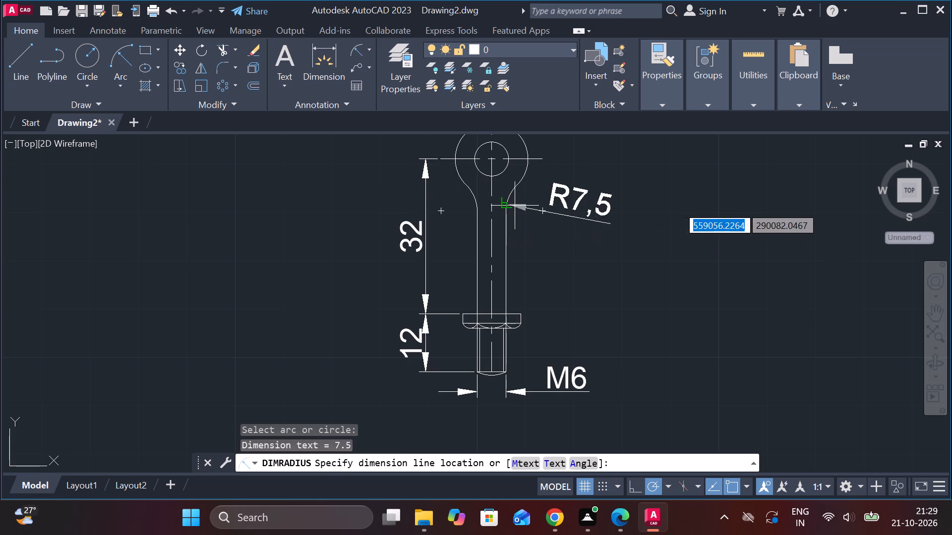
left_click(457, 180)
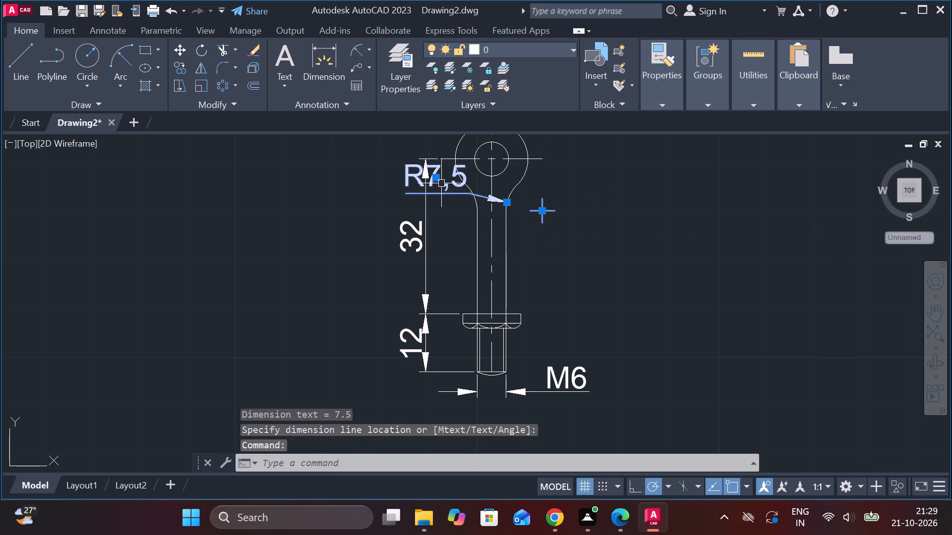
left_click(438, 181)
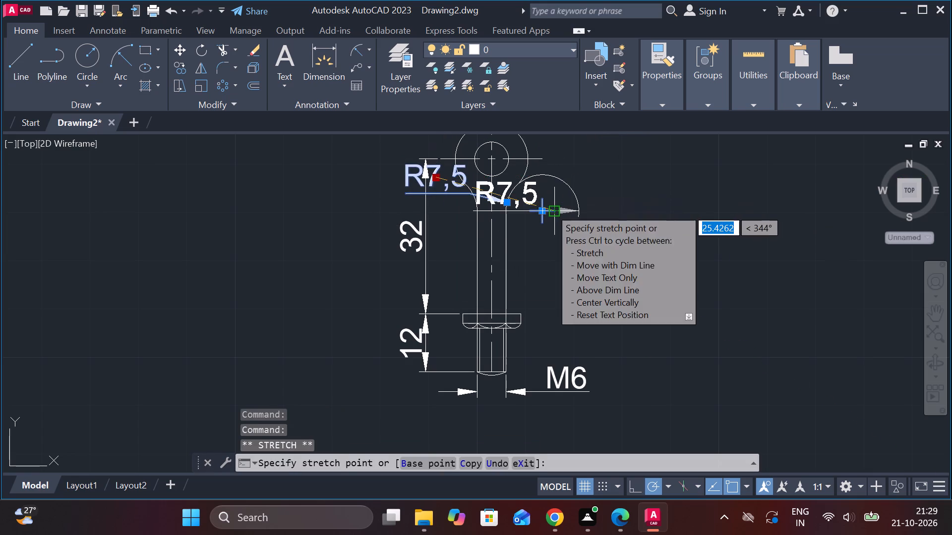
left_click(529, 197)
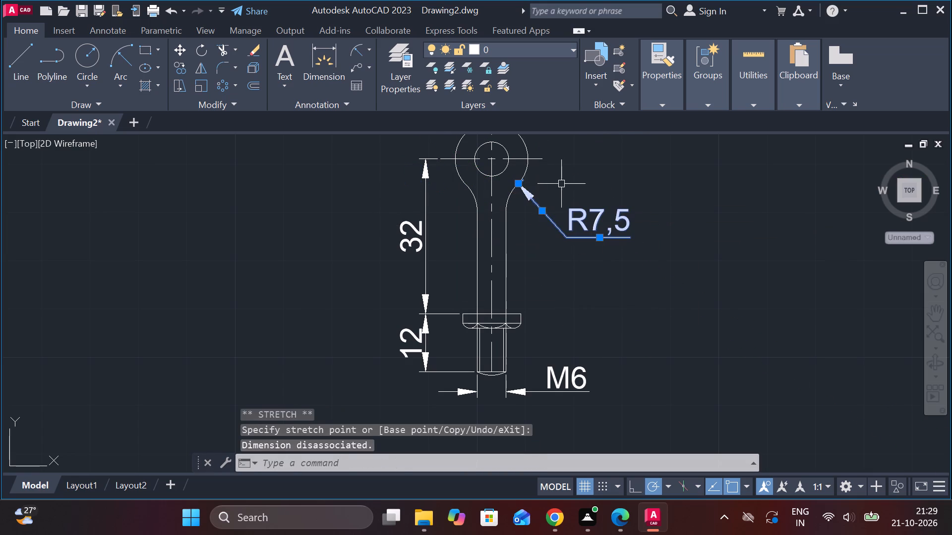
key("Escape")
Add a radius dimension to the outer eye curve, with its text to the upper right of the eye.
middle_click_drag(567, 245, 568, 282)
middle_click_drag(456, 284, 456, 289)
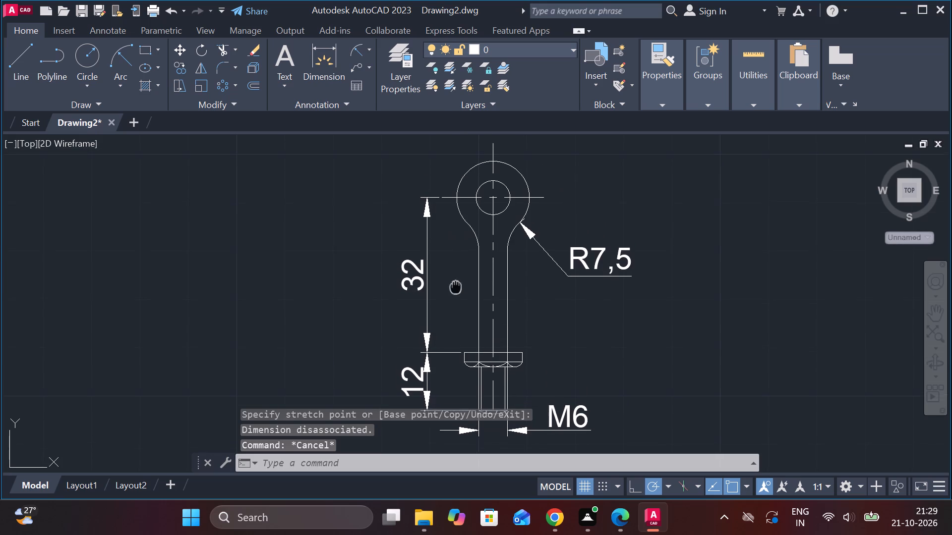
middle_click_drag(456, 289, 454, 296)
left_click(361, 42)
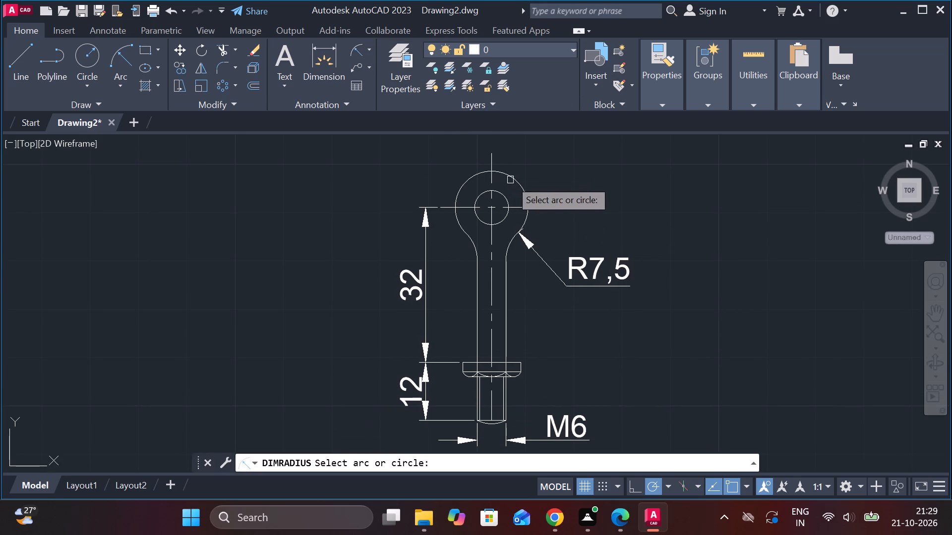
left_click(523, 184)
left_click(543, 171)
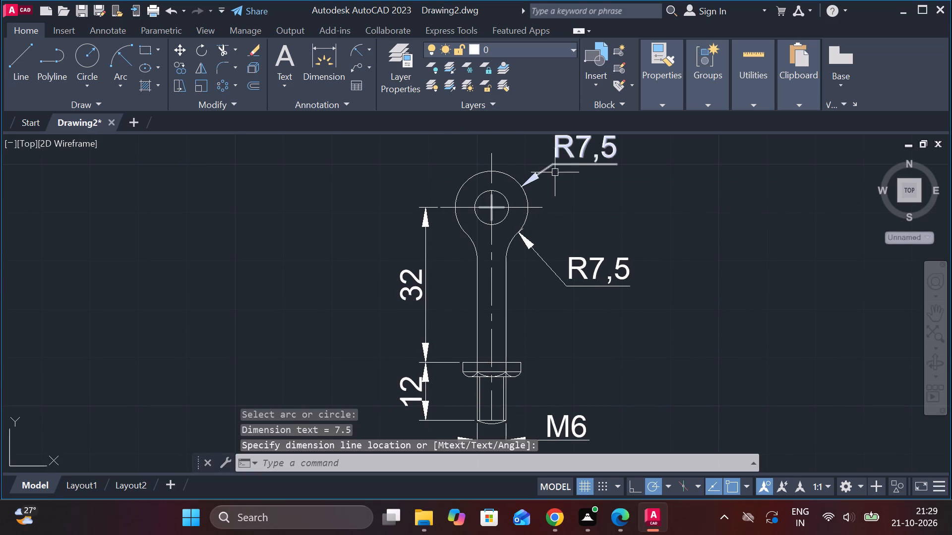
Add a diameter dimension to the eye's inner hole, with its text to the upper left of the eye.
left_click(365, 49)
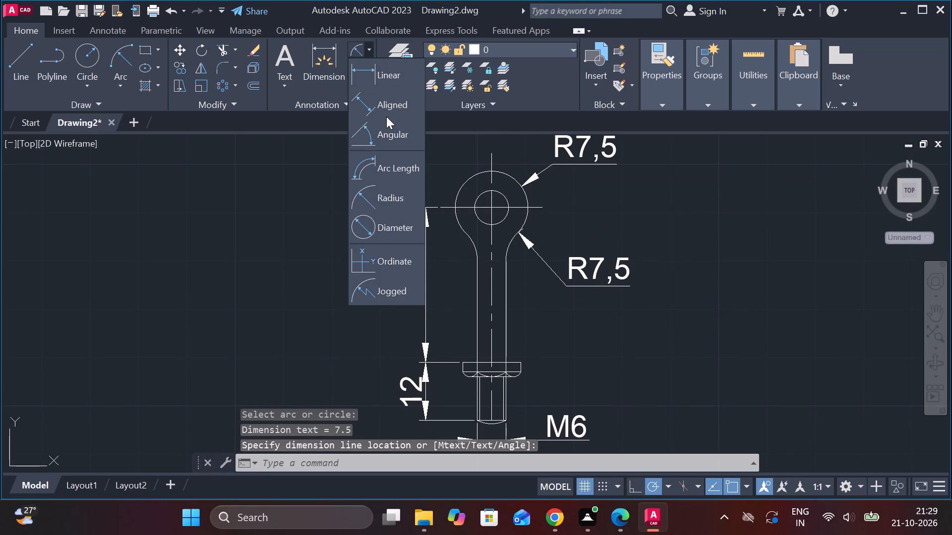
left_click(393, 225)
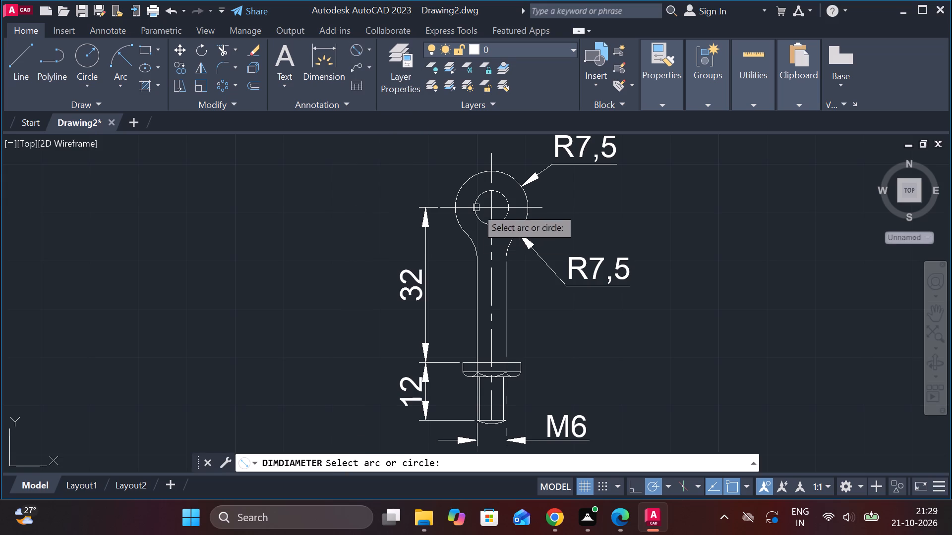
left_click(481, 193)
left_click(457, 178)
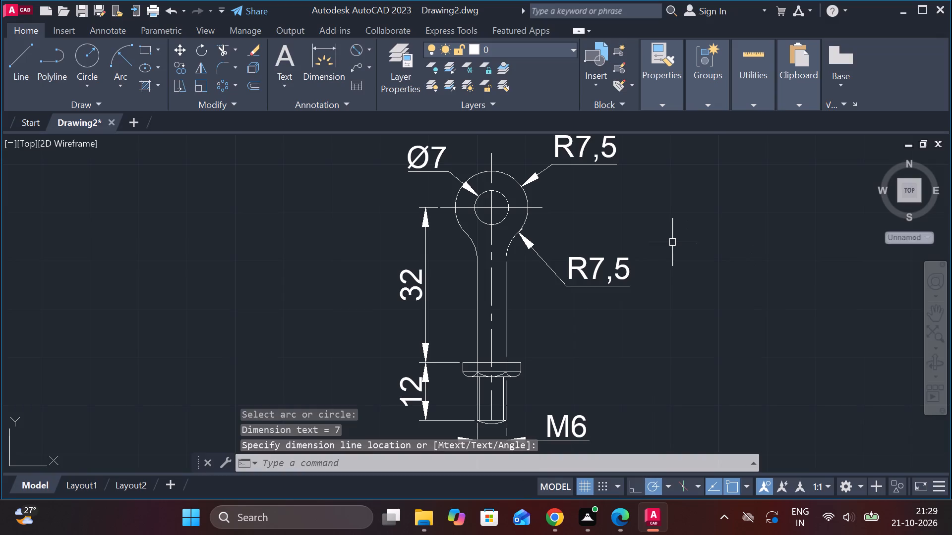
key("Escape")
Copy the screw's hexagonal head outline to the empty space just below the eye-ended stem's M6 dimension.
scroll(669, 243, "down", 2)
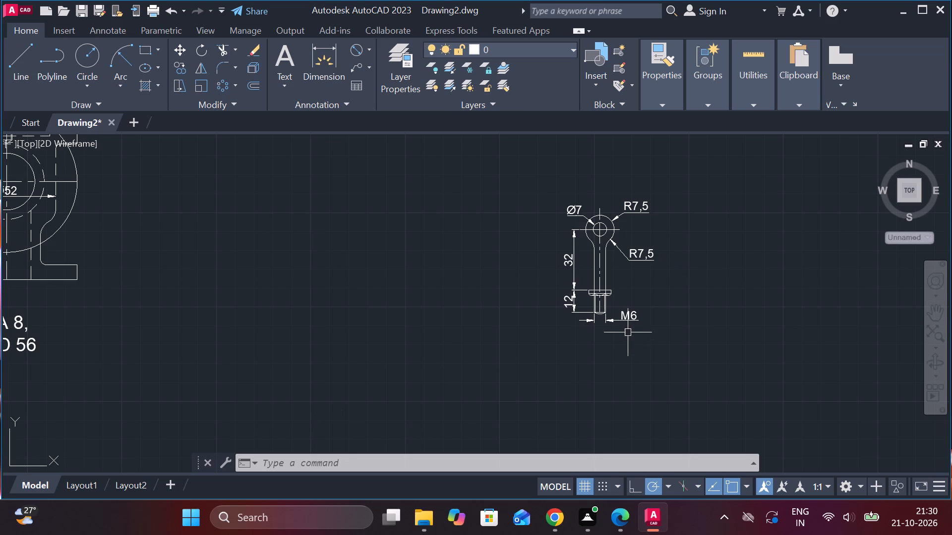
scroll(469, 238, "down", 1)
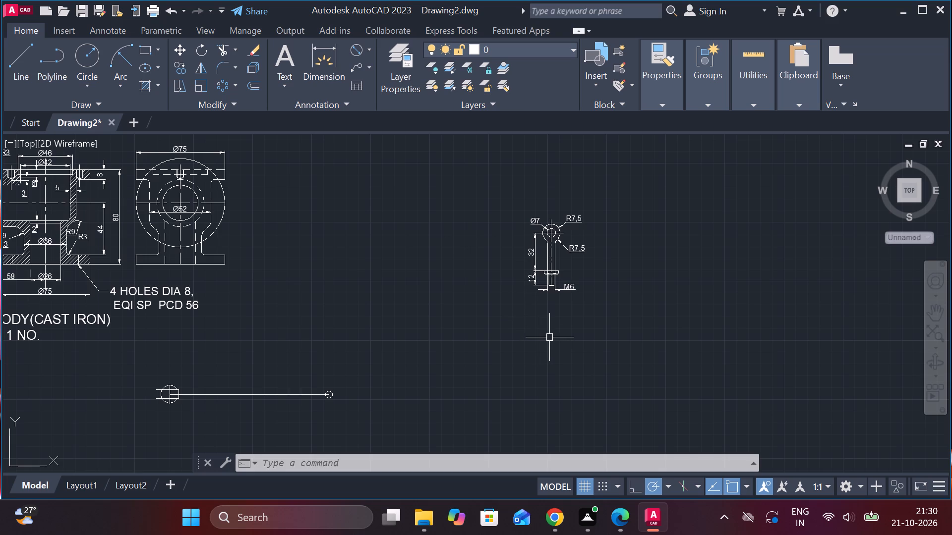
scroll(551, 337, "down", 4)
scroll(386, 295, "up", 2)
middle_click_drag(393, 296, 419, 279)
scroll(402, 292, "up", 1)
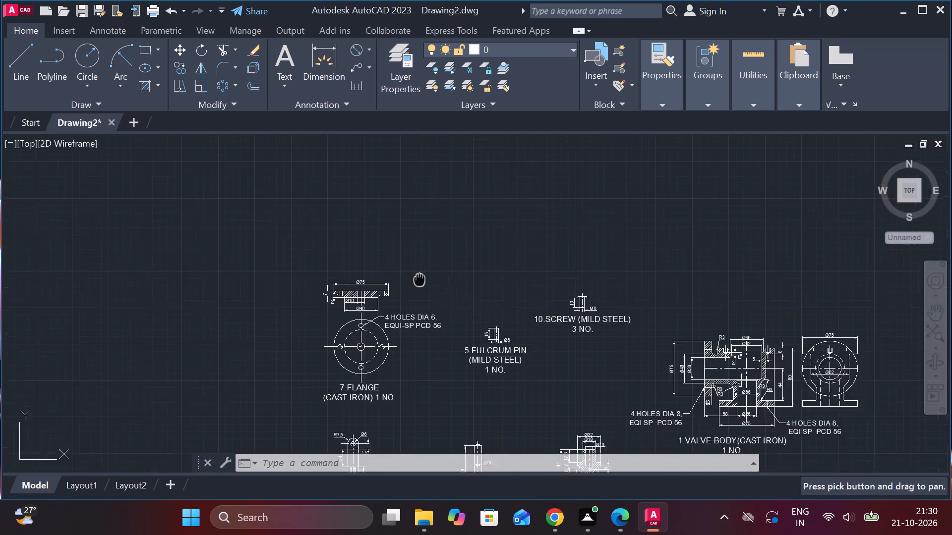
scroll(572, 289, "up", 2)
scroll(647, 316, "up", 2)
scroll(611, 260, "up", 2)
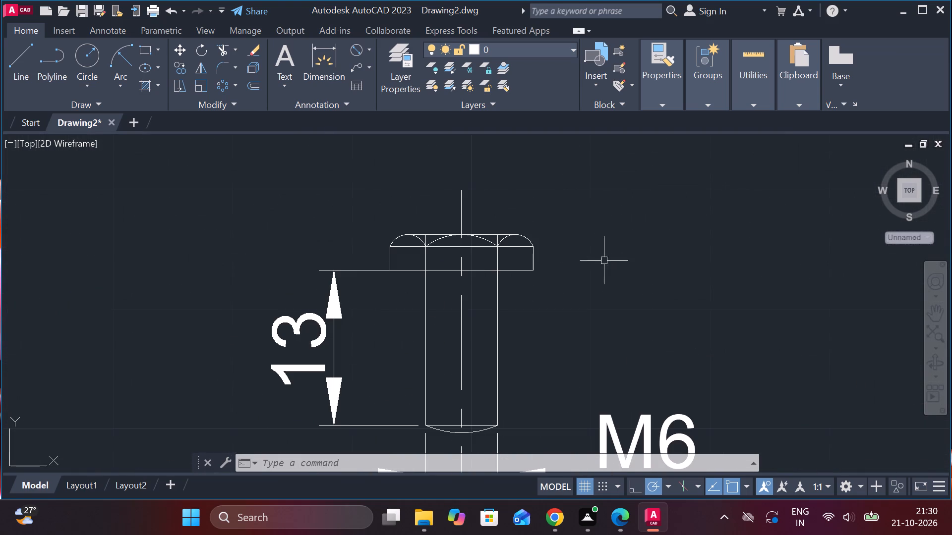
left_click(555, 269)
left_click(376, 237)
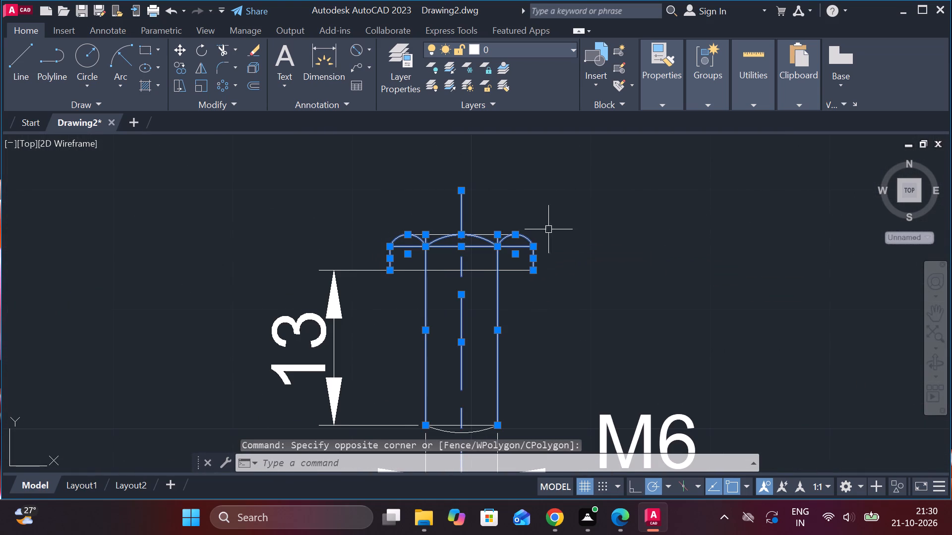
key("Escape")
left_click(369, 227)
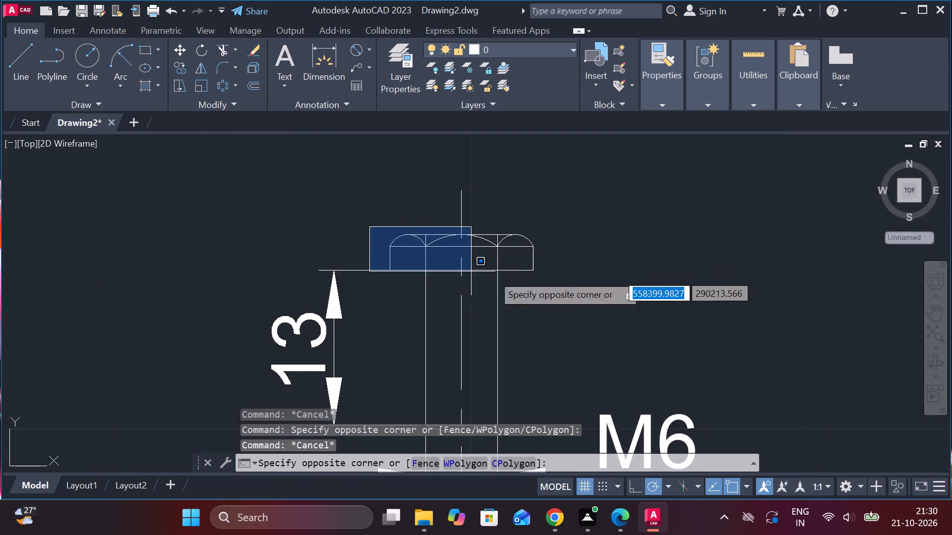
left_click(556, 272)
type("CO")
key("Return")
left_click(629, 266)
scroll(683, 271, "down", 2)
middle_click_drag(737, 274, 414, 114)
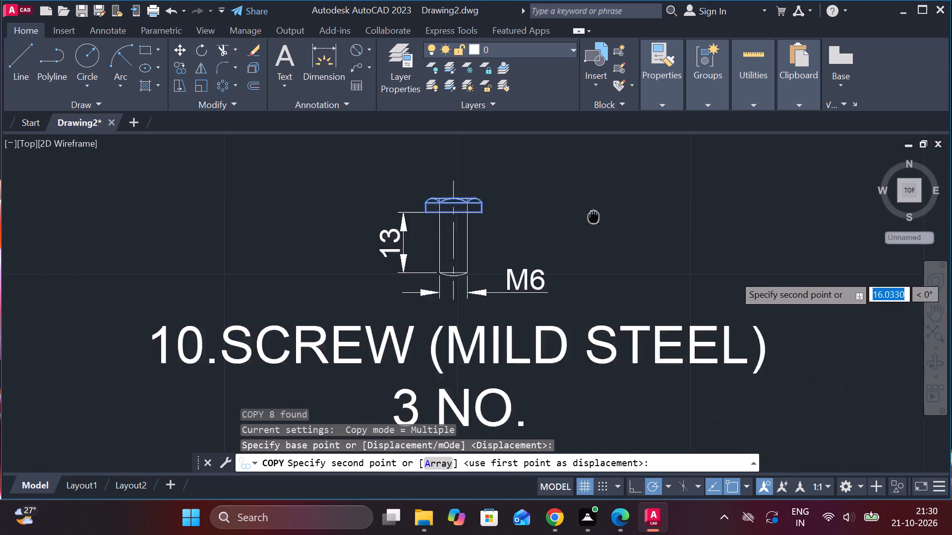
middle_click_drag(414, 114, 309, 68)
scroll(446, 99, "down", 2)
scroll(652, 240, "down", 2)
scroll(632, 344, "down", 3)
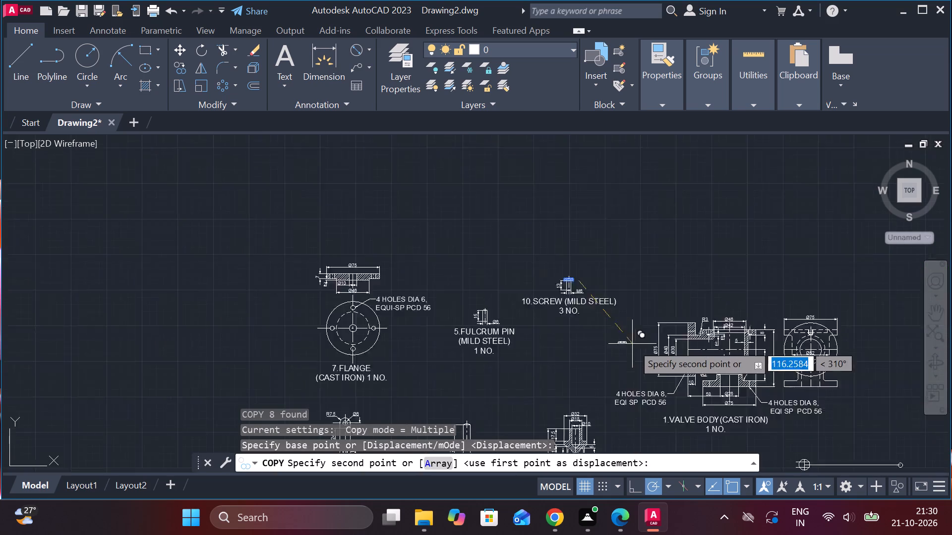
scroll(822, 389, "up", 1)
middle_click_drag(822, 389, 346, 288)
scroll(470, 255, "up", 4)
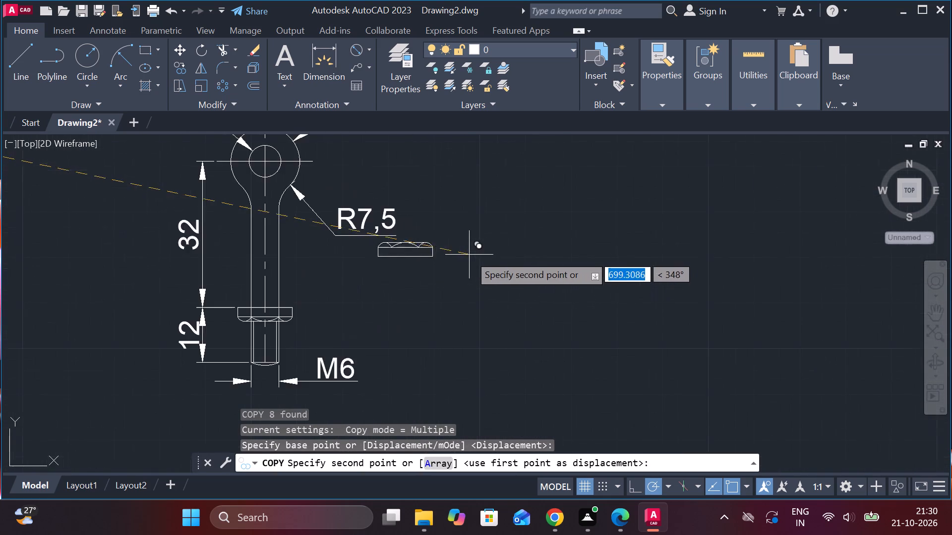
middle_click_drag(464, 272, 690, 178)
scroll(554, 329, "up", 1)
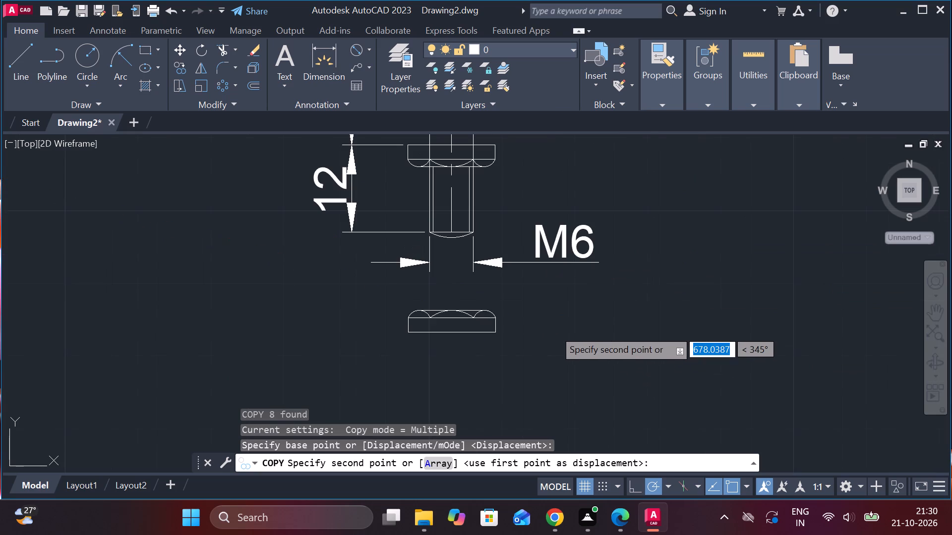
left_click(560, 340)
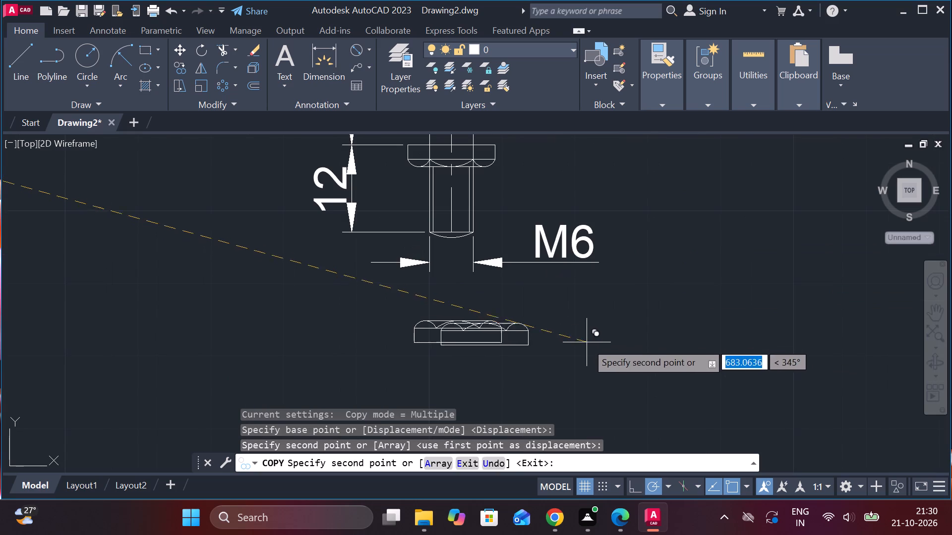
key("Escape")
Erase the two short side lines and the bottom line of the copied head, leaving its chamfer arcs and two horizontal lines.
scroll(434, 355, "up", 2)
left_click(378, 307)
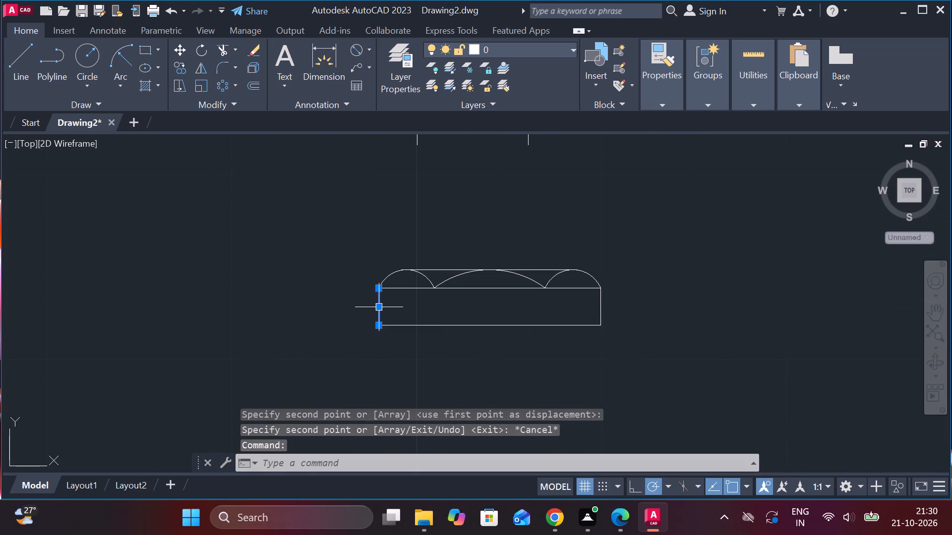
left_click(601, 306)
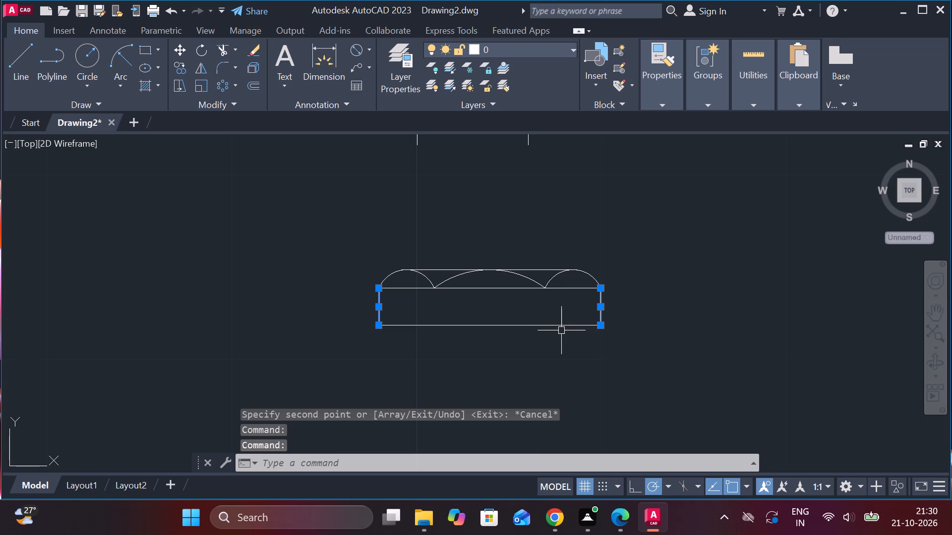
left_click(560, 330)
left_click(555, 326)
left_click(540, 326)
type("E")
key("space")
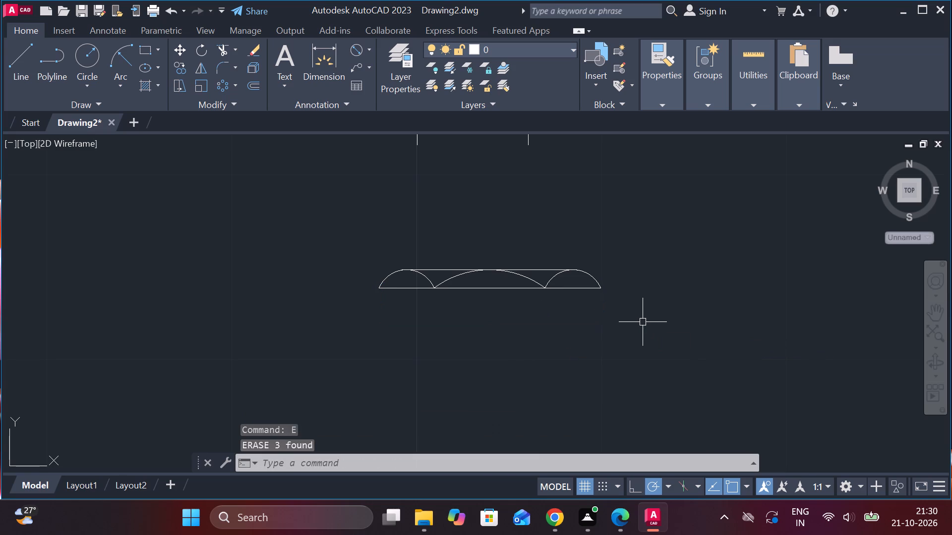
Mirror the remaining chamfer arcs and lines downward about their lower horizontal line, keeping the source objects.
left_click_drag(344, 254, 357, 272)
left_click(647, 319)
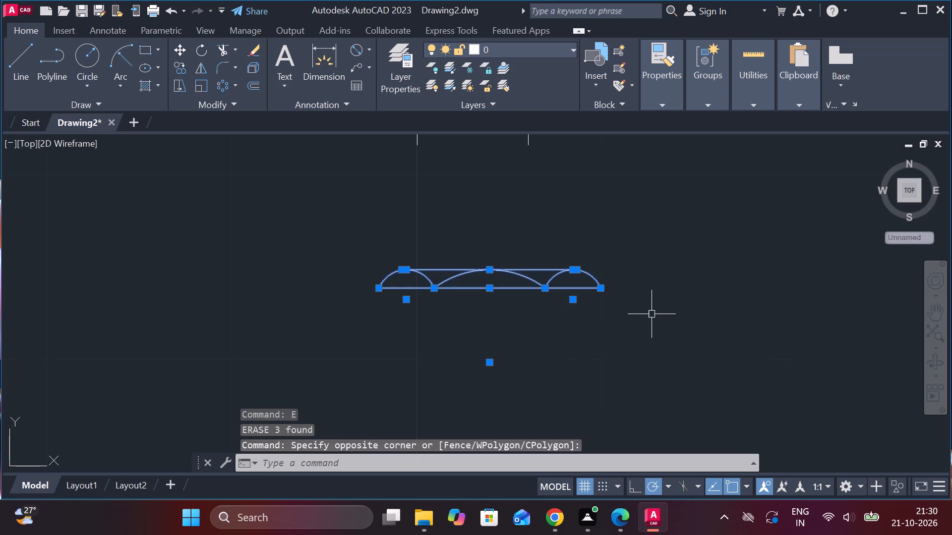
type("MI")
key("Return")
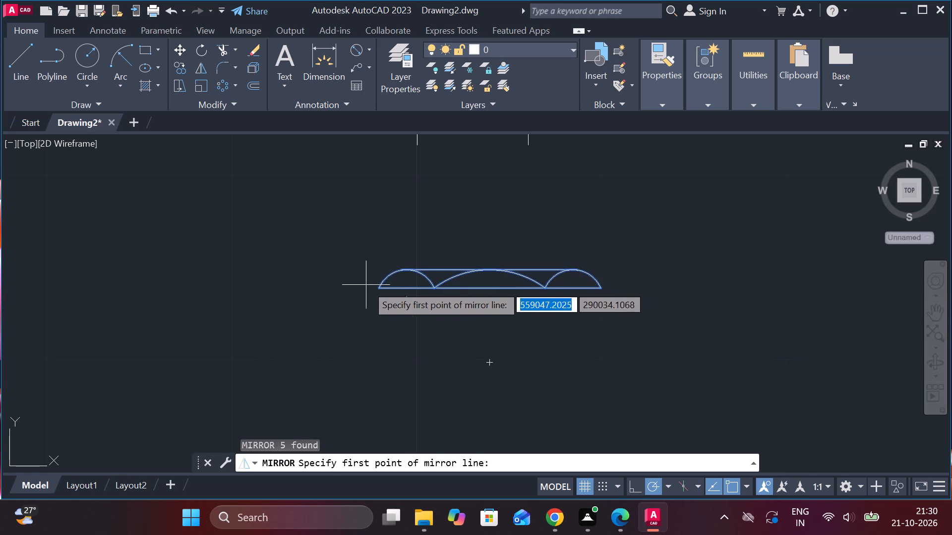
left_click(376, 290)
left_click(600, 290)
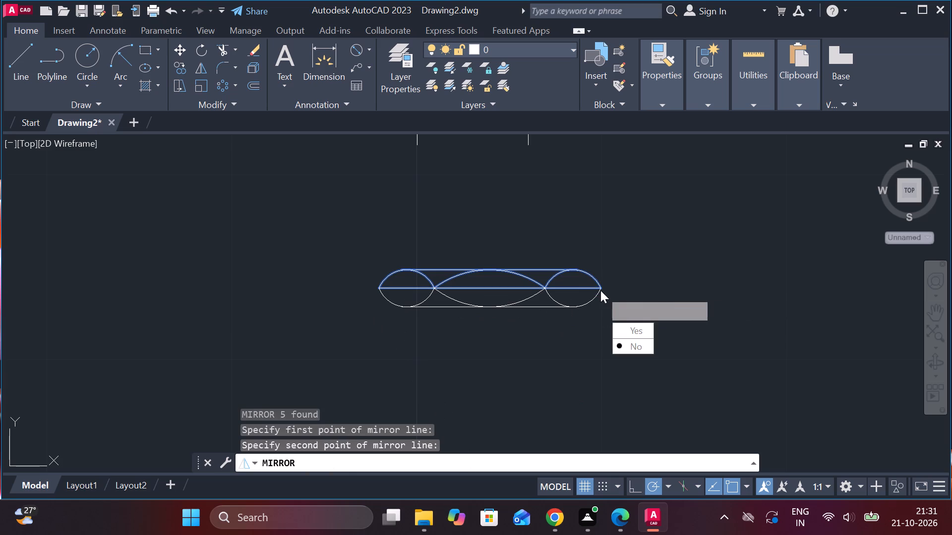
left_click(637, 345)
Lengthen the eye-ended stem's vertical centreline downward until it ends below the mirrored hexagonal outline.
scroll(603, 273, "down", 2)
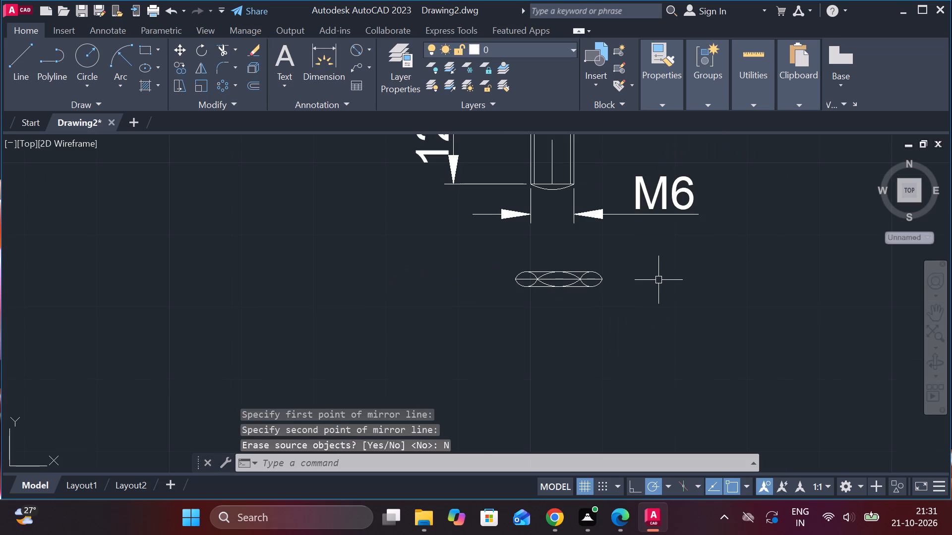
middle_click_drag(649, 294, 639, 294)
scroll(566, 288, "up", 2)
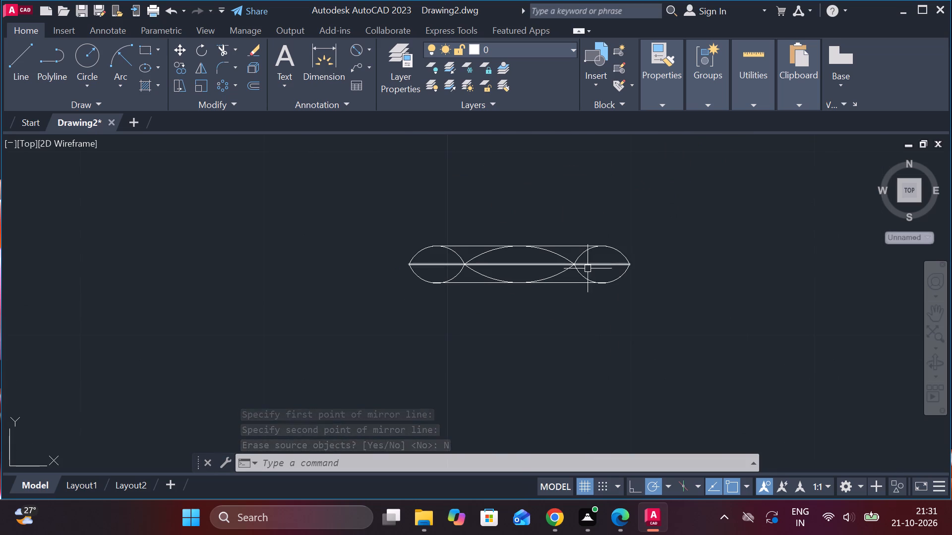
scroll(557, 272, "down", 3)
scroll(608, 291, "down", 1)
middle_click_drag(608, 292, 476, 351)
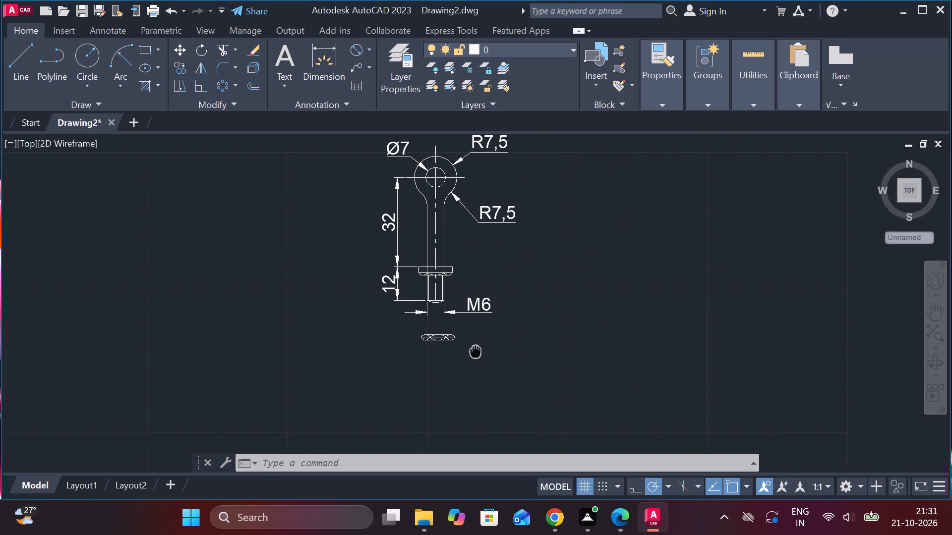
middle_click_drag(476, 351, 476, 352)
scroll(426, 346, "up", 1)
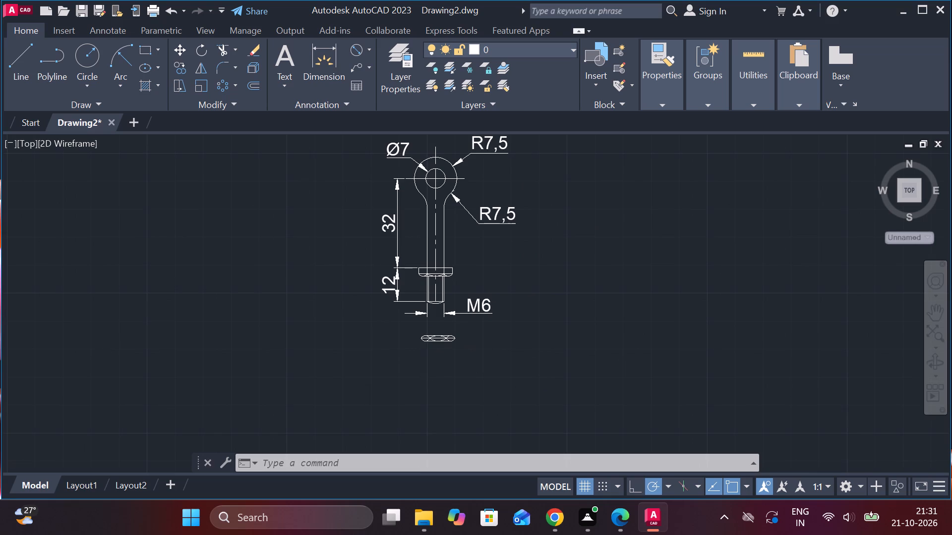
scroll(426, 346, "up", 1)
left_click_drag(396, 309, 404, 315)
key("Escape")
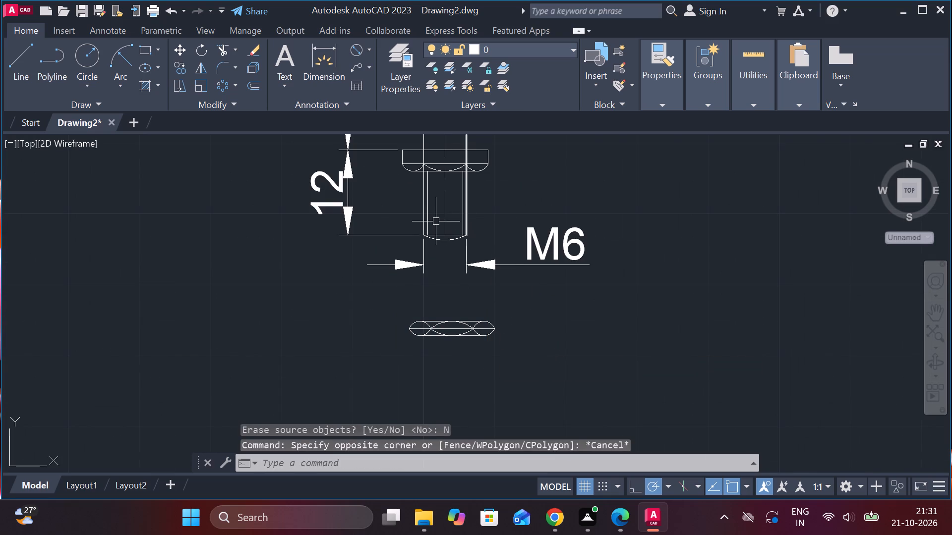
left_click(442, 216)
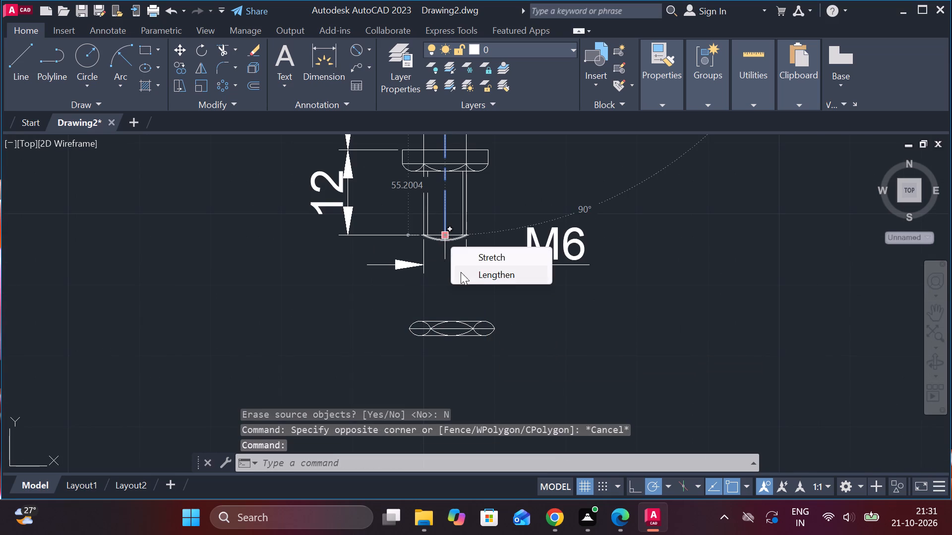
left_click(467, 274)
left_click(467, 371)
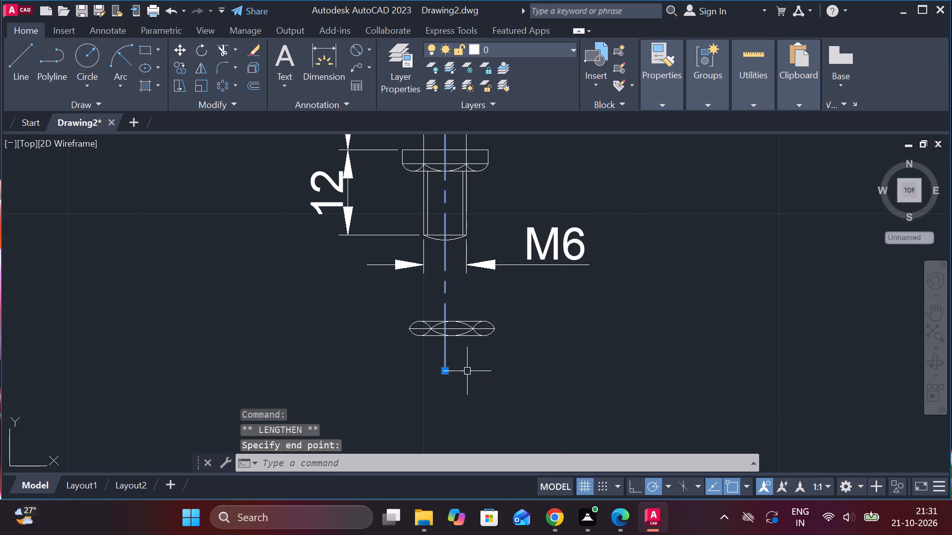
key("Escape")
Move the whole mirrored outline by its top middle point so that it is centred on the extended centreline.
left_click(403, 315)
left_click(516, 343)
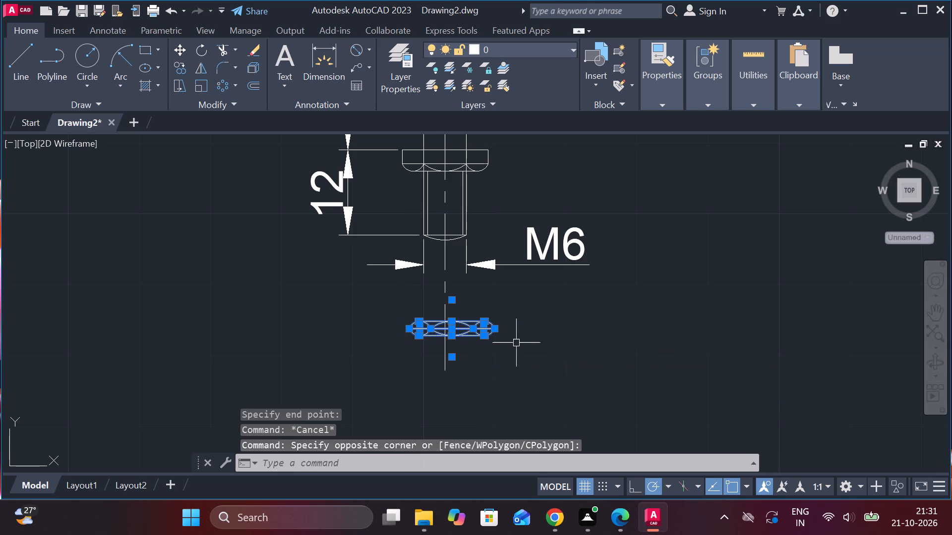
key("m")
key("Return")
scroll(495, 326, "up", 2)
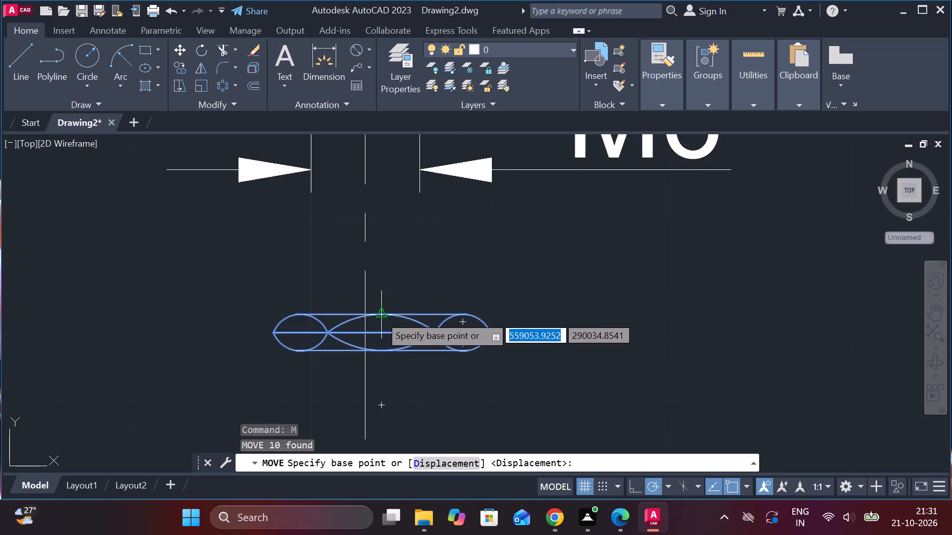
left_click(380, 316)
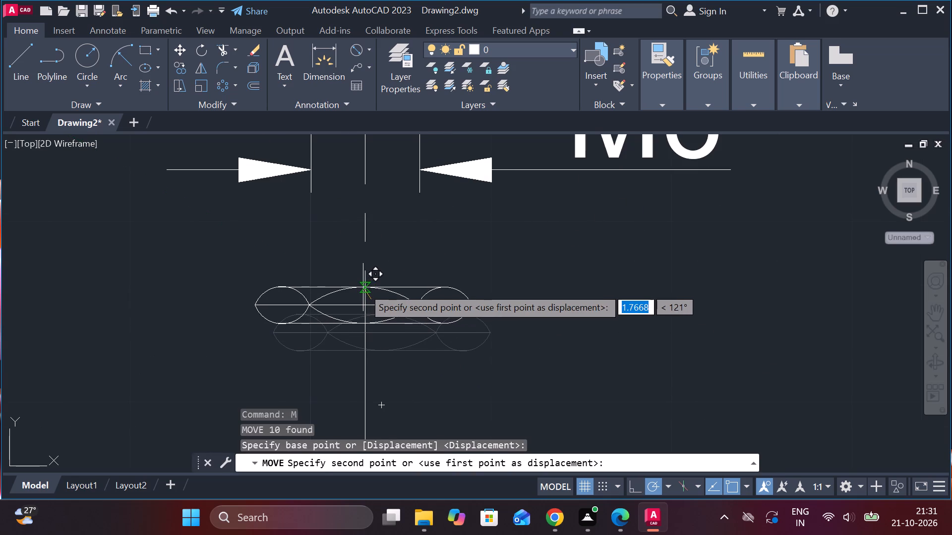
left_click(363, 287)
Move the nut outline's lower half, with its three arcs and two horizontal lines, 4 units downward from the middle line.
scroll(457, 289, "down", 2)
scroll(492, 316, "down", 2)
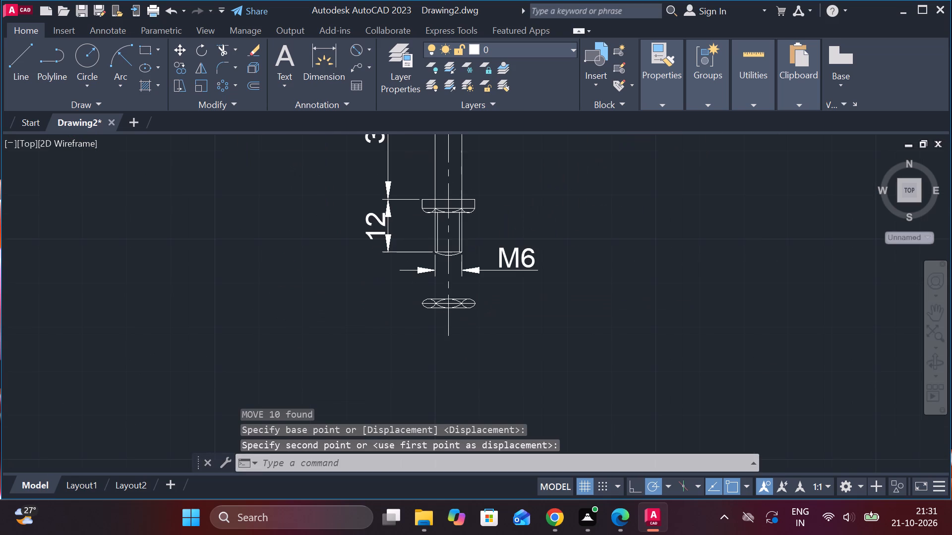
scroll(490, 315, "up", 2)
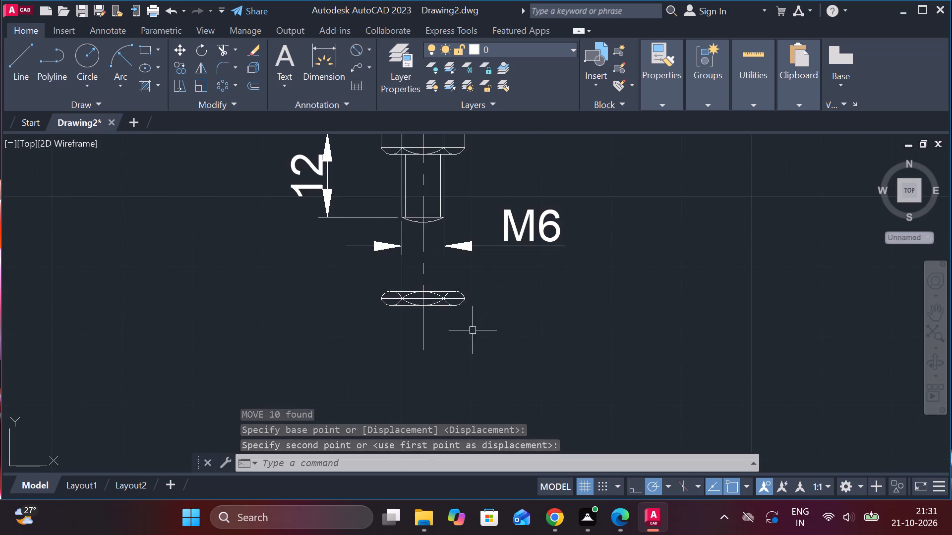
scroll(420, 308, "up", 1)
scroll(382, 290, "up", 2)
scroll(327, 306, "up", 1)
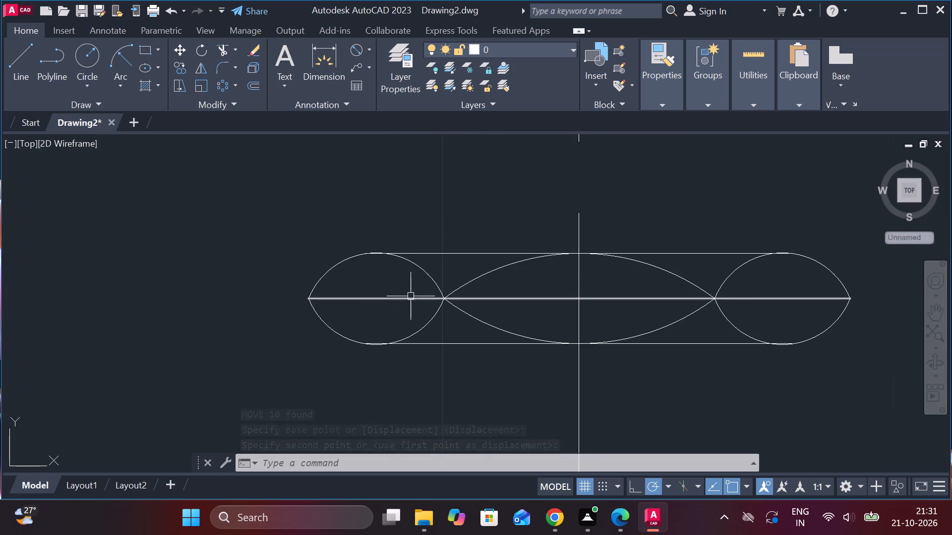
left_click(342, 298)
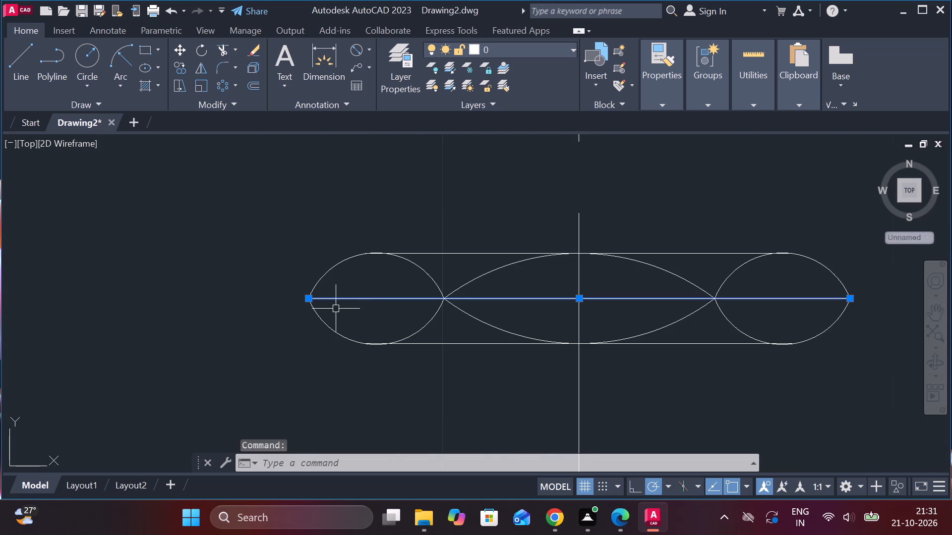
left_click(315, 311)
left_click(468, 318)
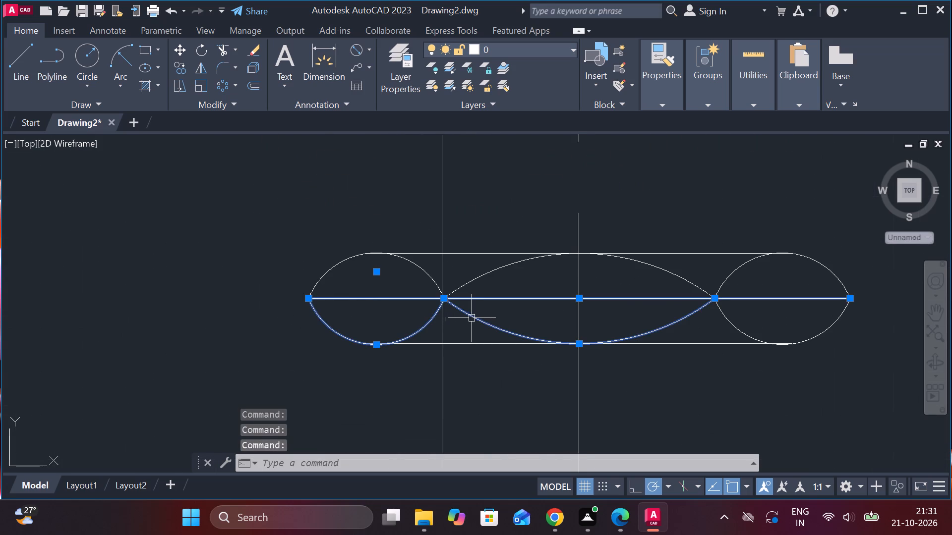
left_click(730, 322)
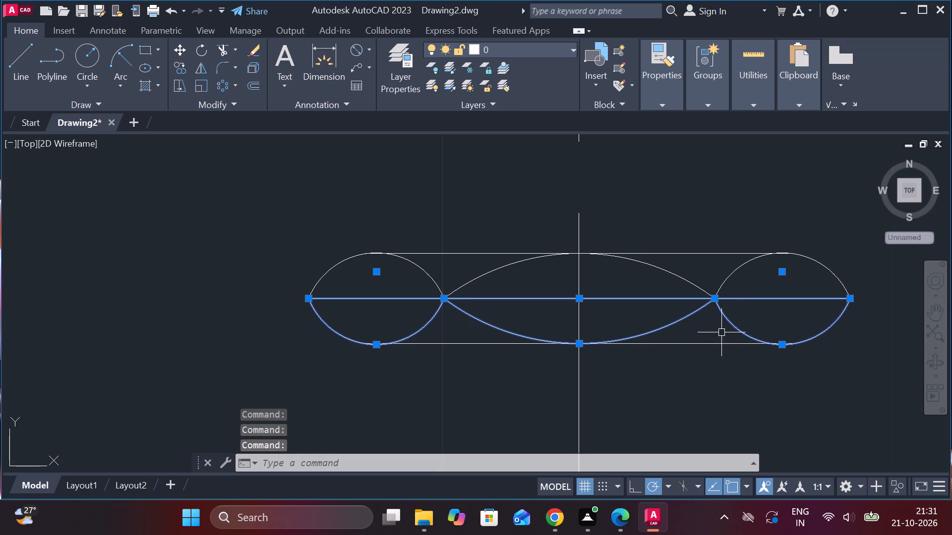
left_click(714, 341)
key("m")
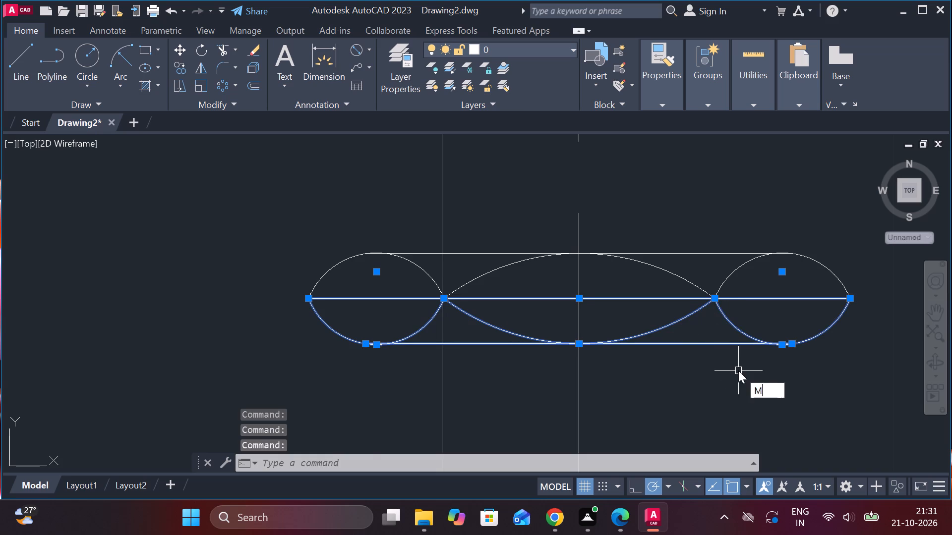
key("Return")
left_click(586, 301)
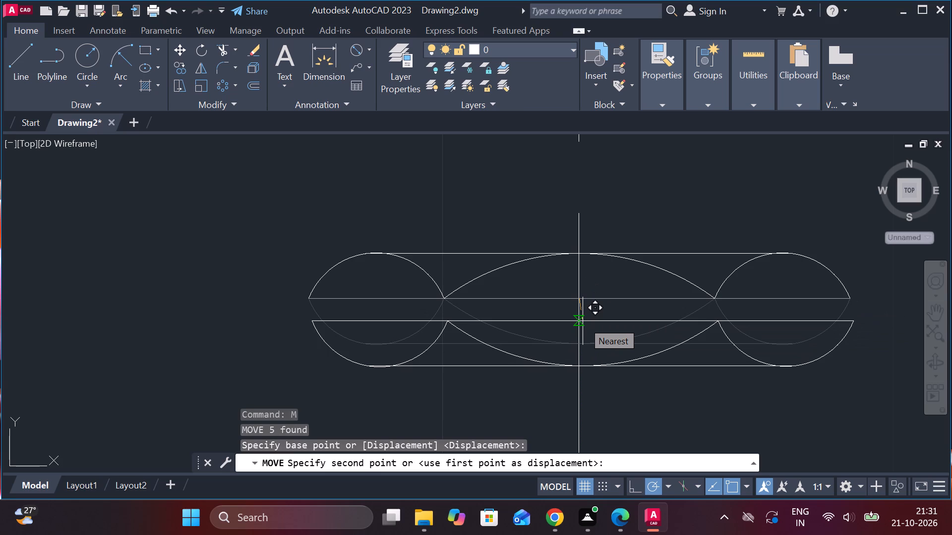
type("4")
key("space")
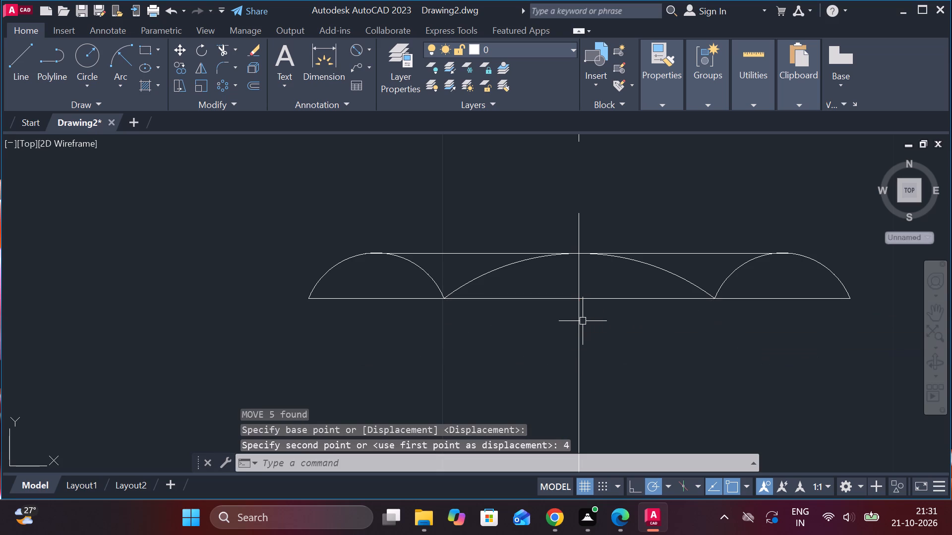
scroll(583, 321, "down", 4)
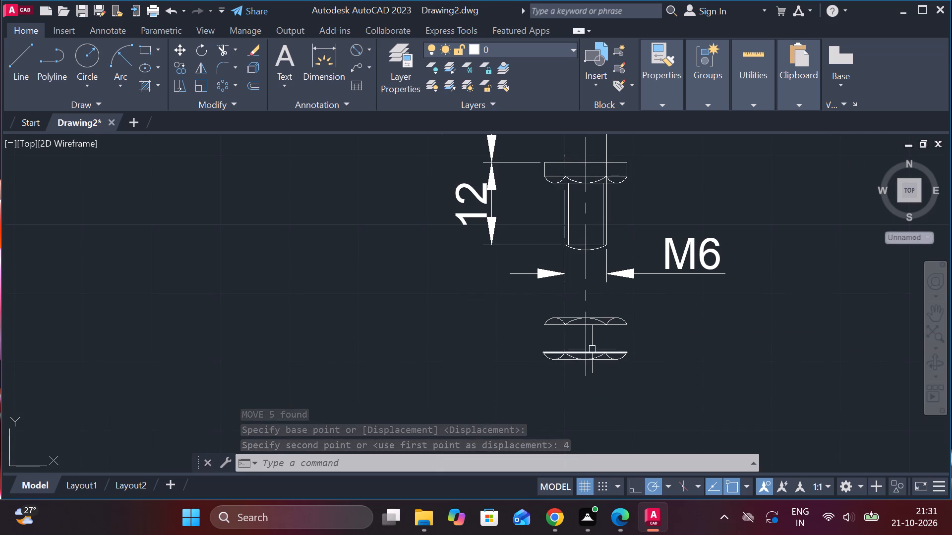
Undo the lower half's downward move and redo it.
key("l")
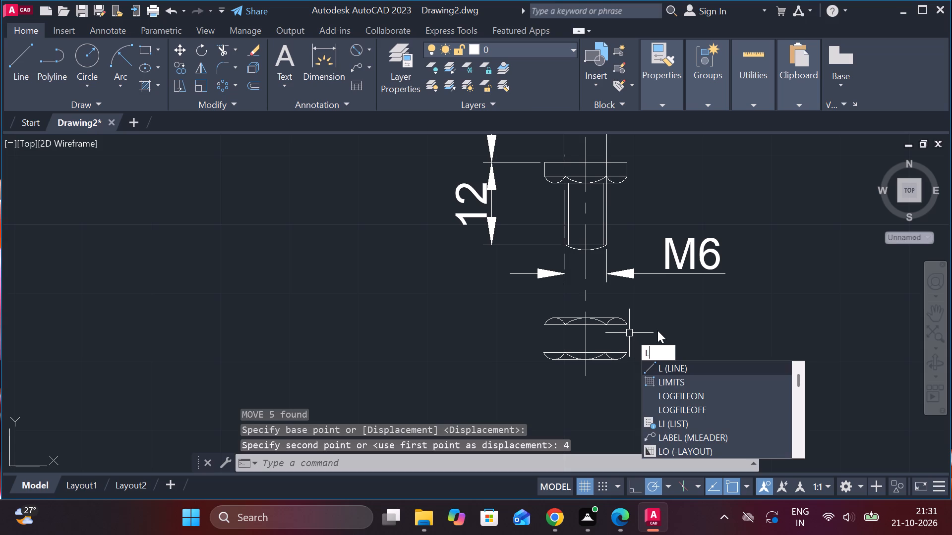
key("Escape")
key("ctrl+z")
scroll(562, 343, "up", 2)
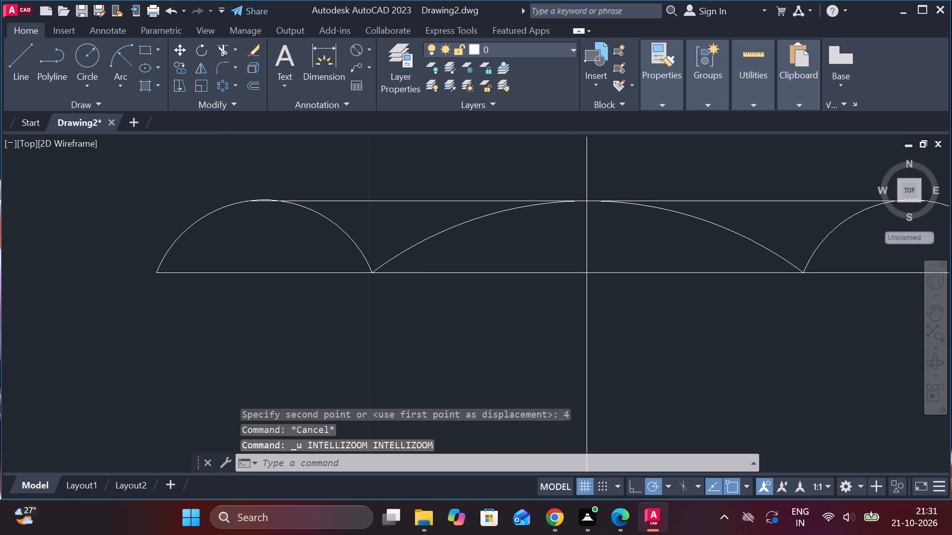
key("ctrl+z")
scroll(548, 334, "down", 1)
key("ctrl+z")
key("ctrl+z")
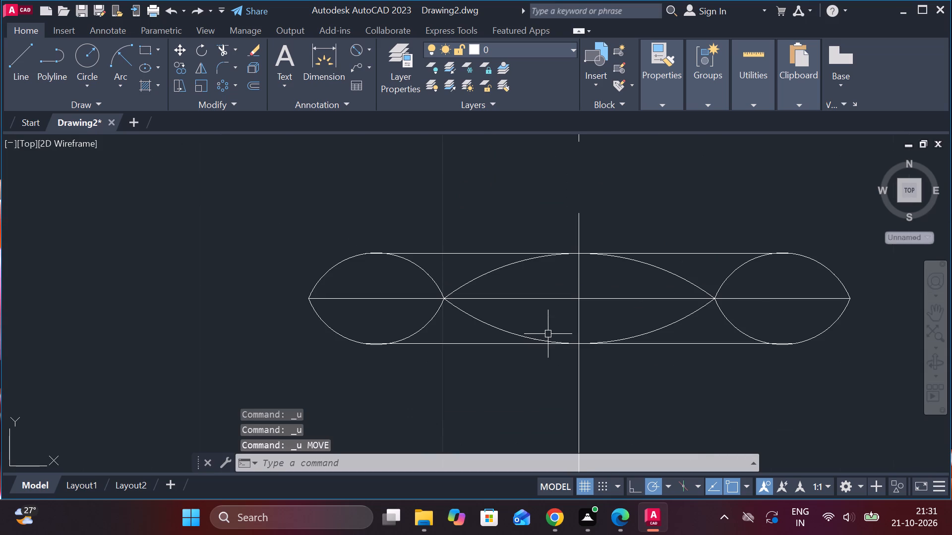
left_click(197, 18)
Move the separated lower half of the nut straight up by 2 units towards the upper half.
scroll(368, 242, "down", 3)
left_click_drag(320, 286, 366, 303)
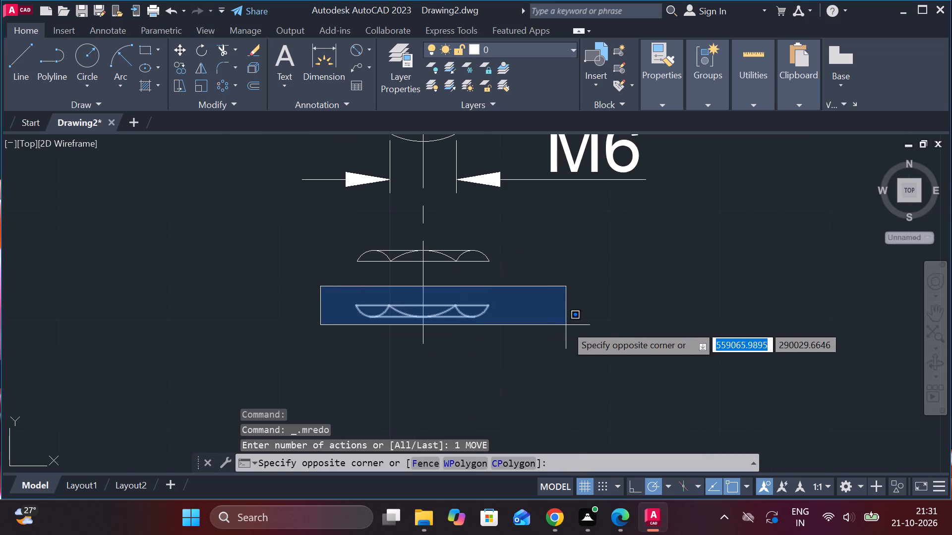
left_click(566, 325)
key("m")
key("Return")
scroll(404, 299, "up", 2)
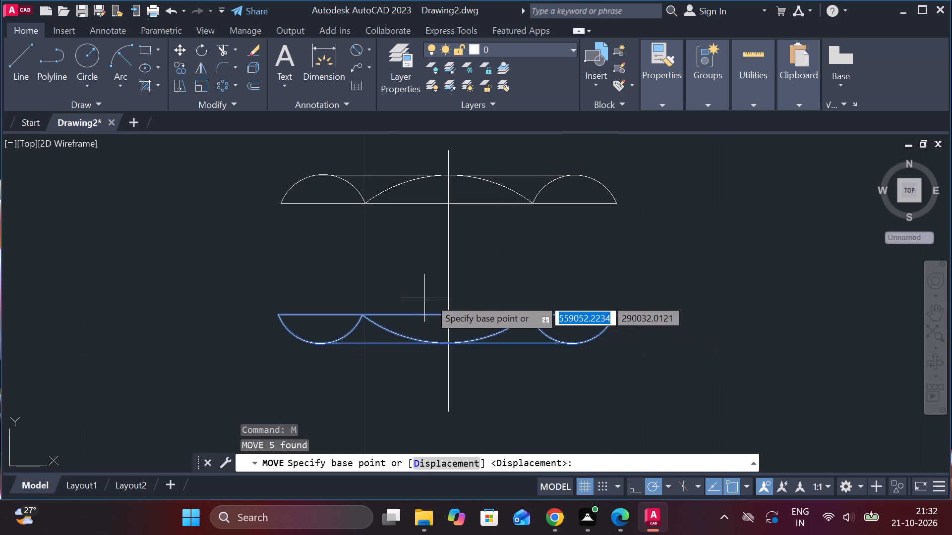
left_click(445, 313)
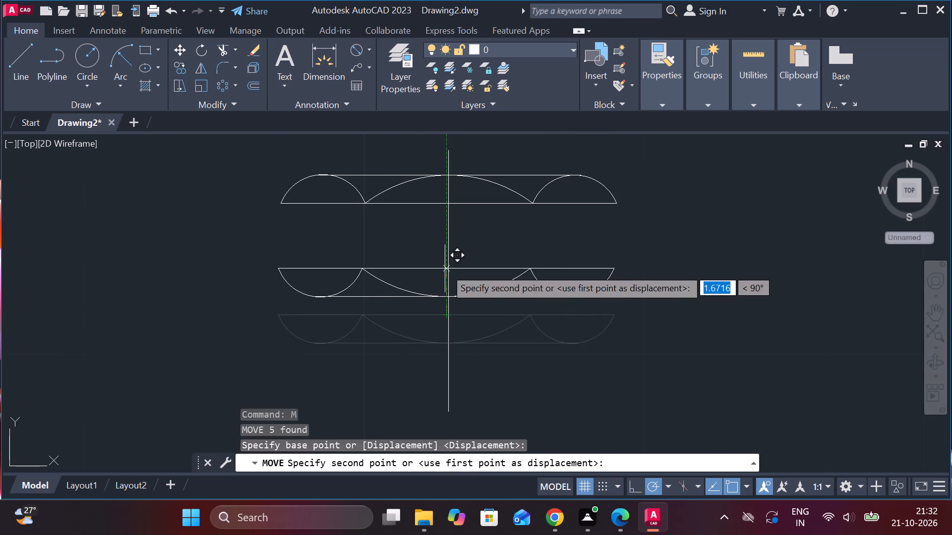
type("2")
key("space")
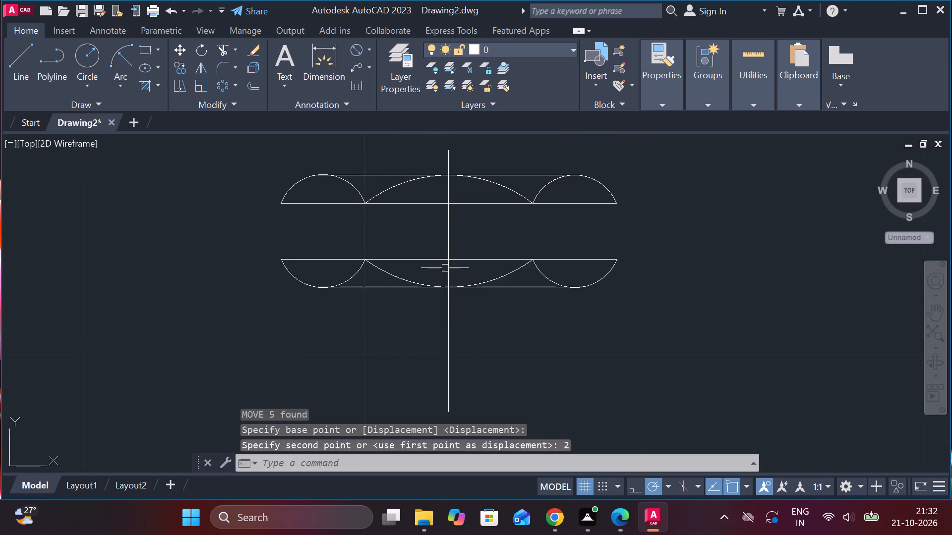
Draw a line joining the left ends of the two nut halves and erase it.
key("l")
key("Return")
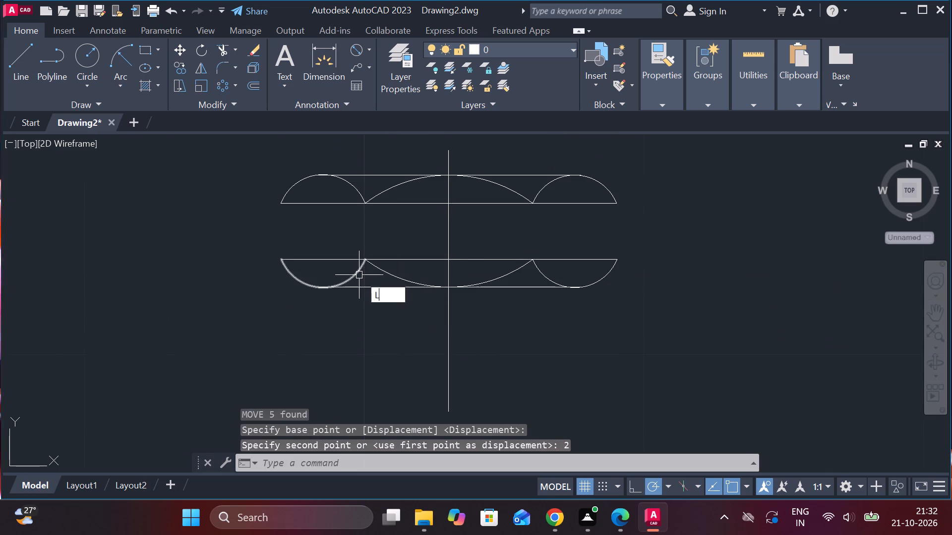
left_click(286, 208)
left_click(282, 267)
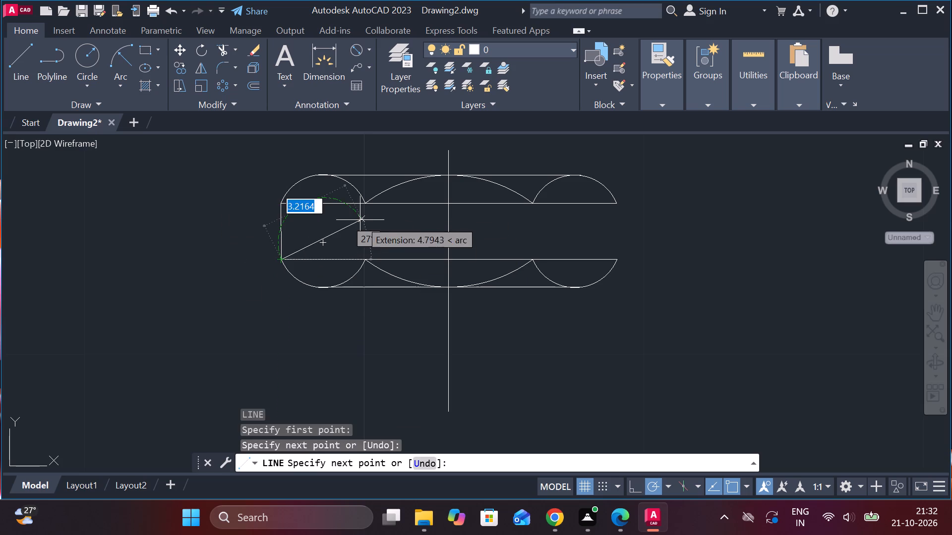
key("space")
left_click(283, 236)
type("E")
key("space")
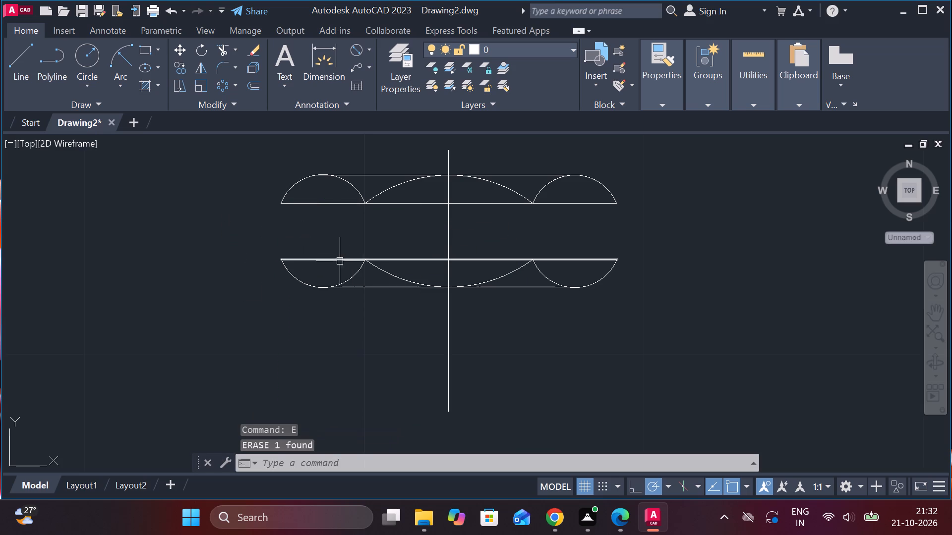
Draw the nut's left outer side and left inner edge as vertical lines joining the arc ends of both halves.
key("l")
key("Return")
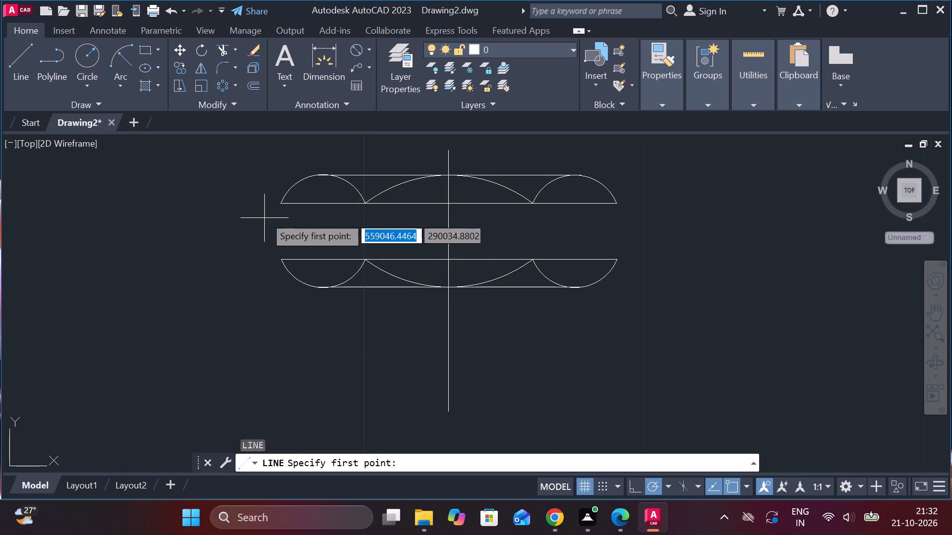
left_click(280, 206)
left_click(280, 257)
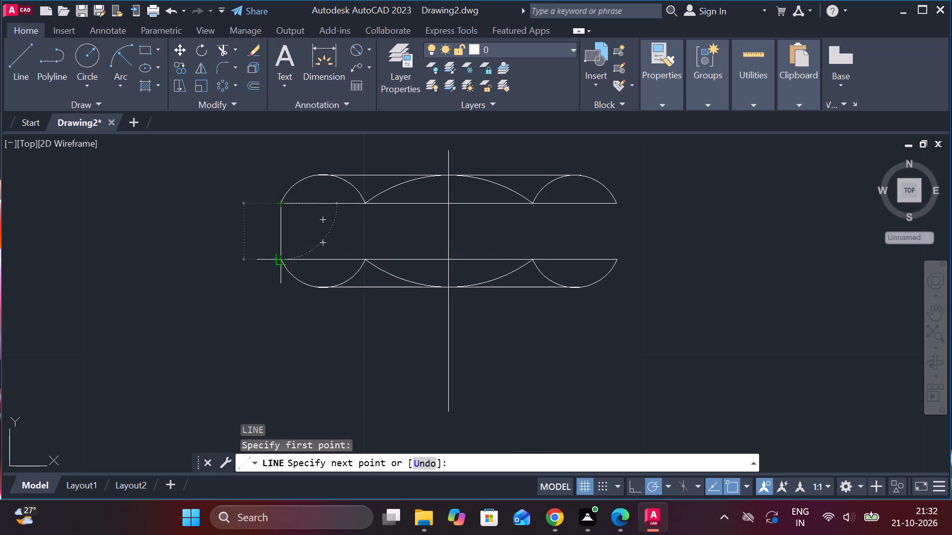
key("Escape")
key("space")
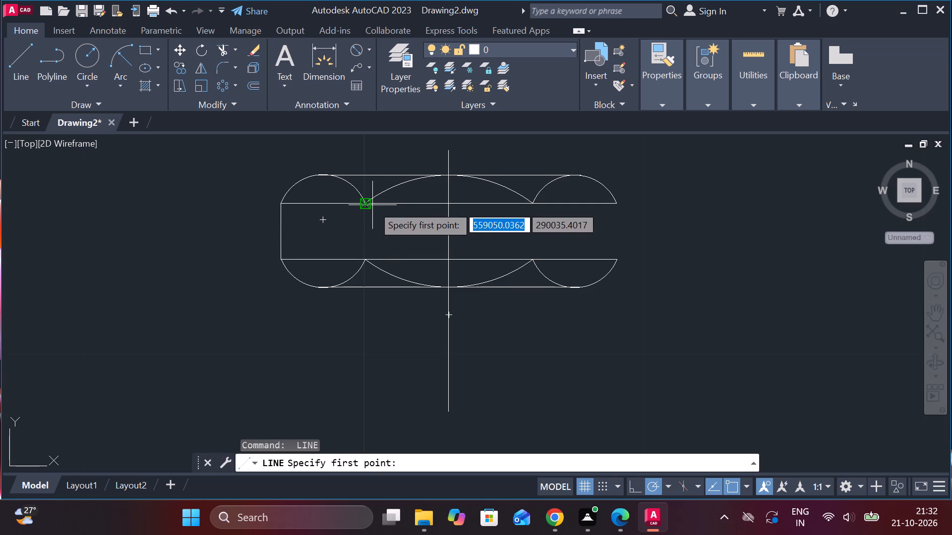
left_click(372, 205)
left_click(363, 258)
key("Escape")
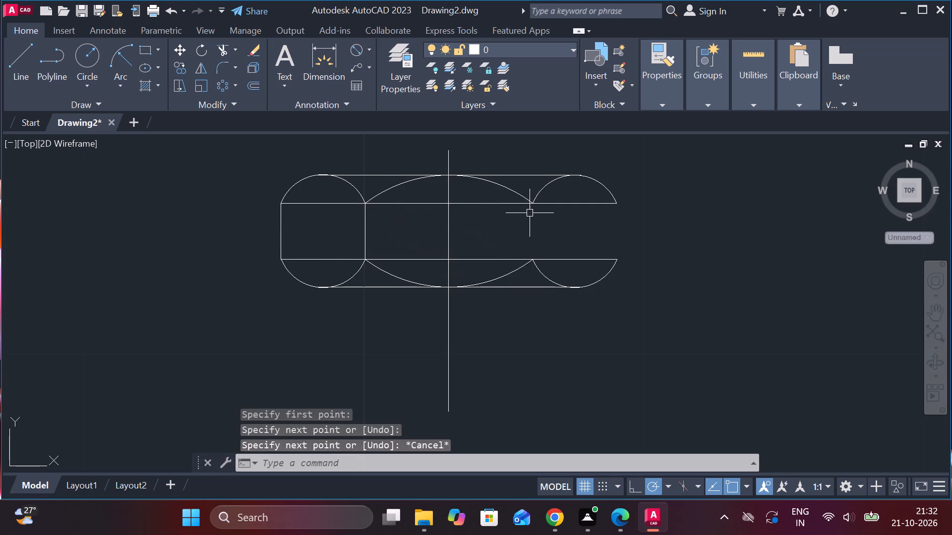
Draw the nut's right inner edge and right outer side as vertical lines joining the arc ends of both halves.
key("space")
left_click(531, 208)
left_click(533, 249)
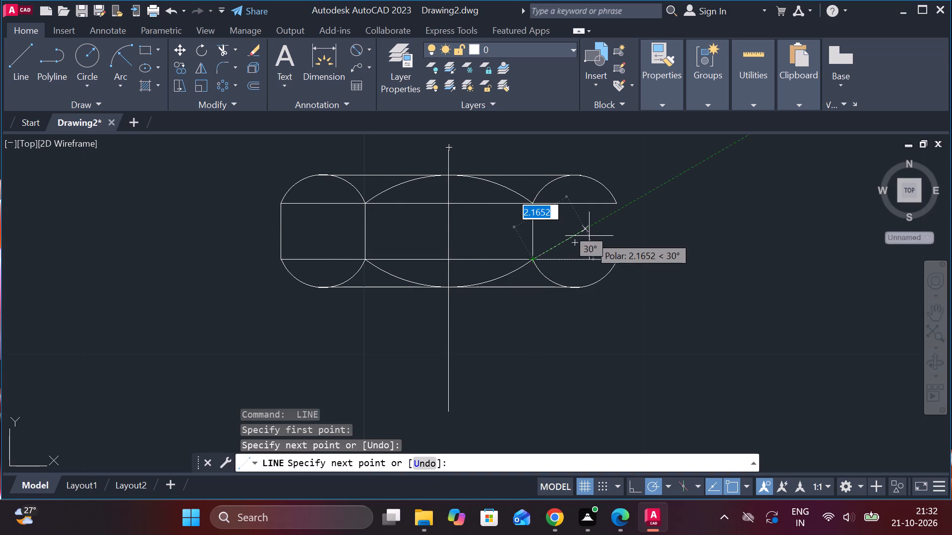
key("Escape")
key("space")
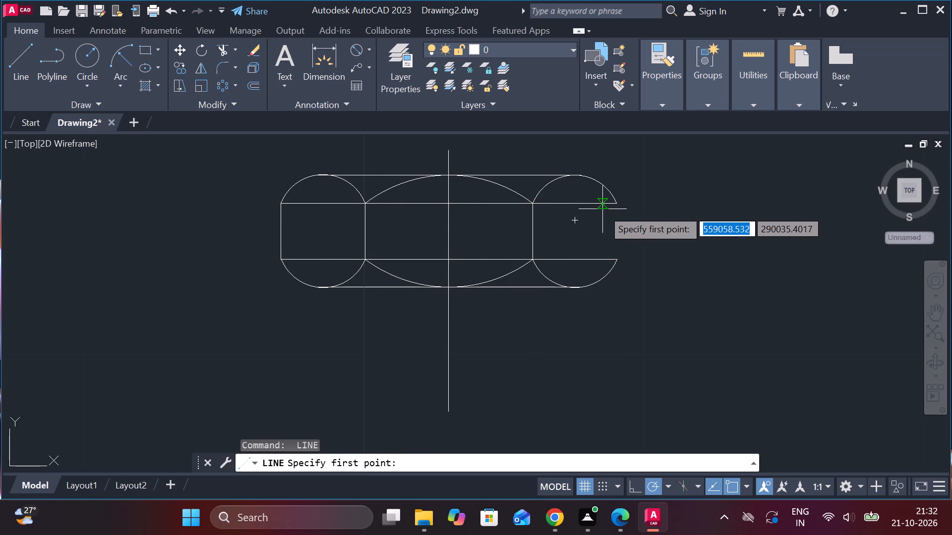
left_click(616, 205)
left_click(622, 255)
scroll(629, 236, "down", 2)
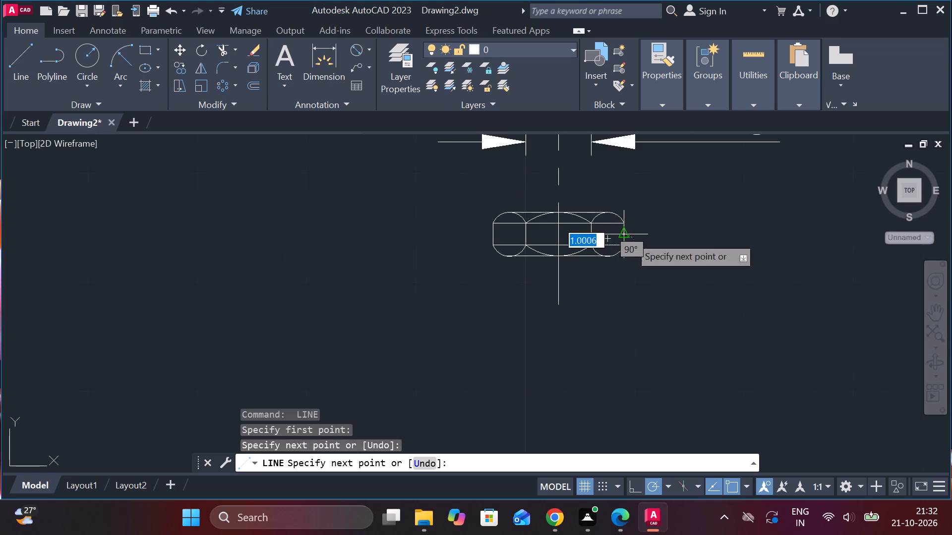
key("Escape")
Copy the caption "6.STEM (MILD STEEL) 1 NO." to just below the nut of the eye-ended bolt.
scroll(666, 247, "down", 2)
middle_click_drag(666, 247, 584, 283)
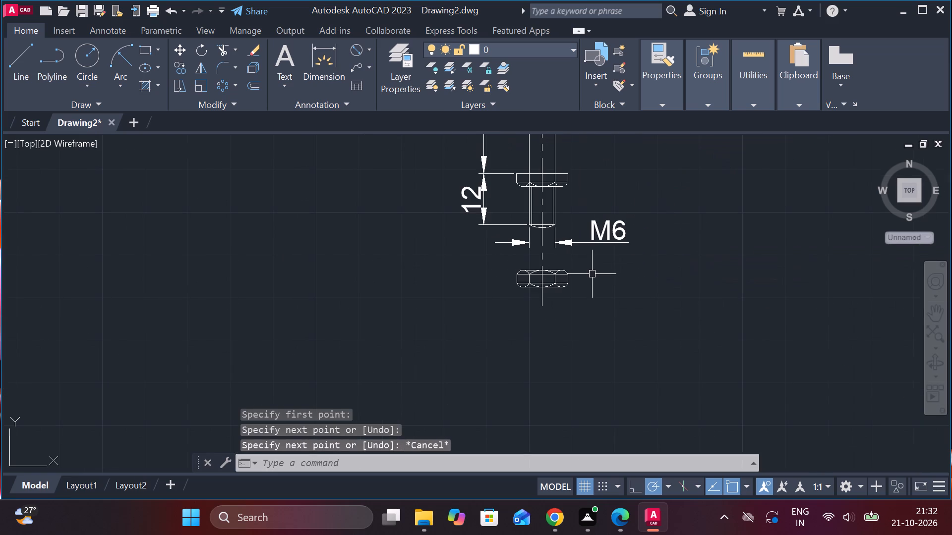
scroll(585, 289, "down", 2)
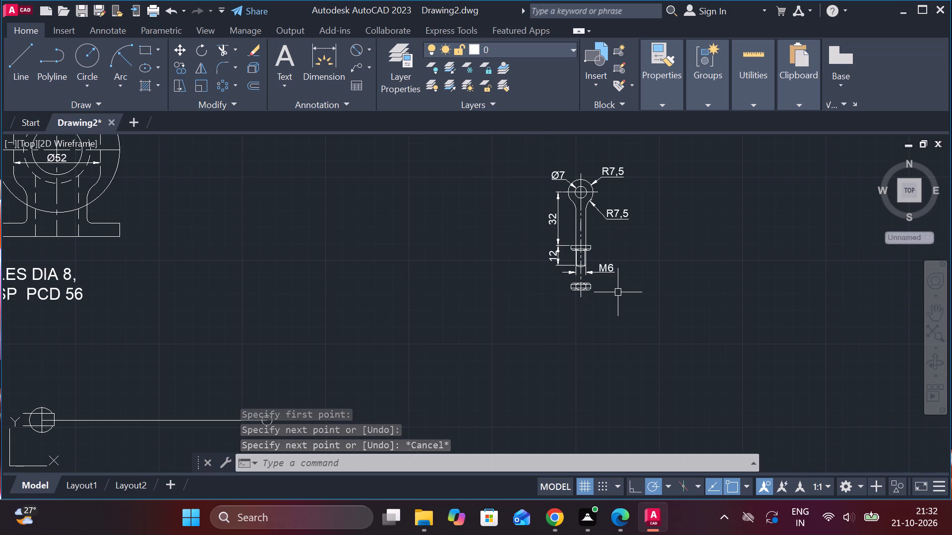
scroll(598, 300, "down", 1)
middle_click_drag(334, 340, 430, 333)
scroll(430, 333, "down", 1)
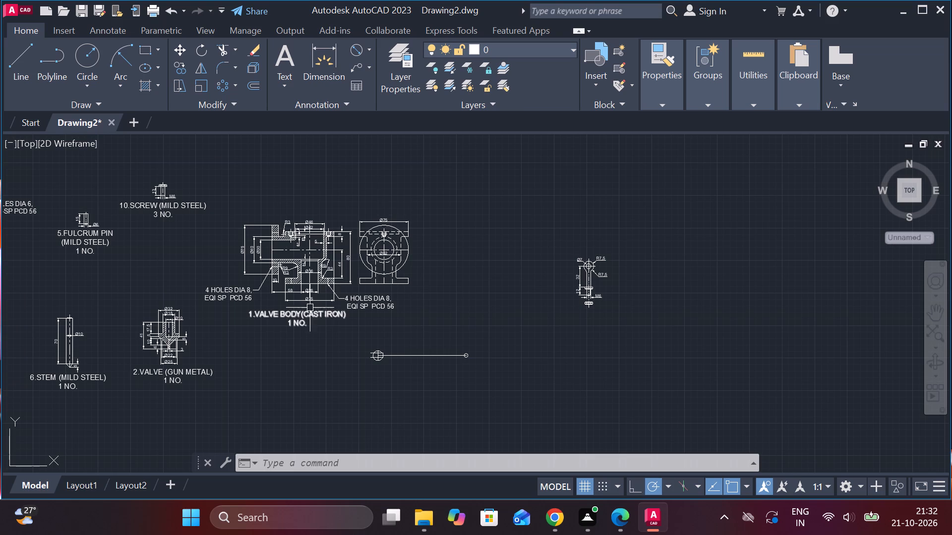
scroll(263, 309, "up", 1)
middle_click_drag(264, 309, 279, 321)
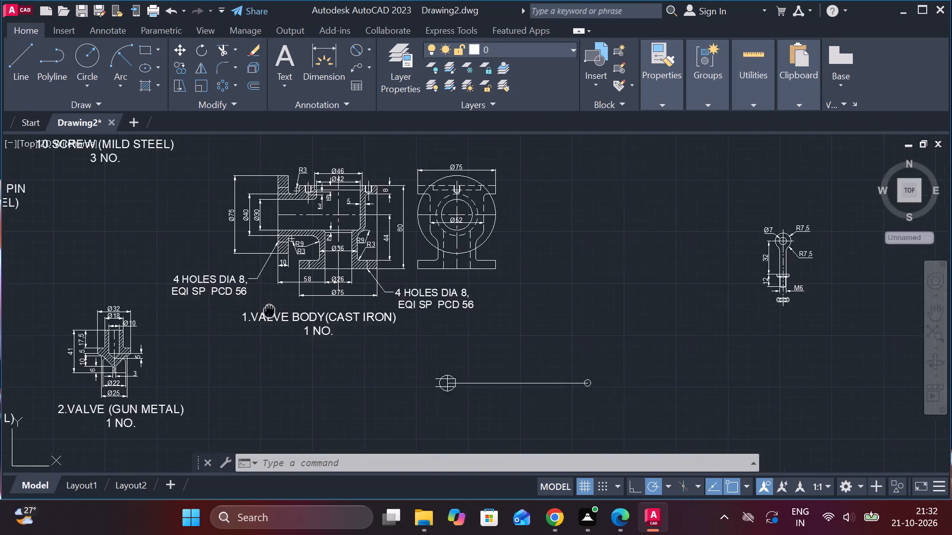
middle_click_drag(279, 321, 510, 296)
middle_click_drag(460, 360, 697, 340)
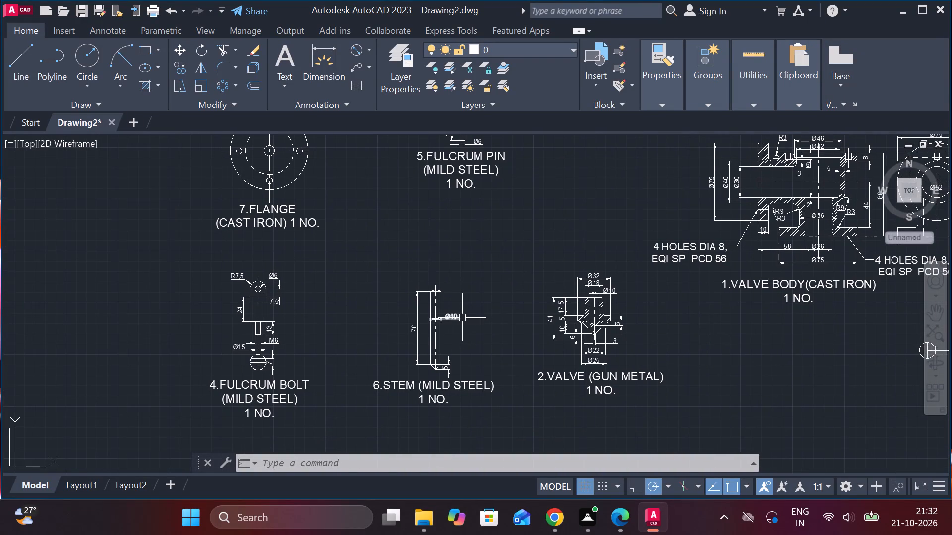
middle_click_drag(463, 318, 460, 307)
left_click(436, 374)
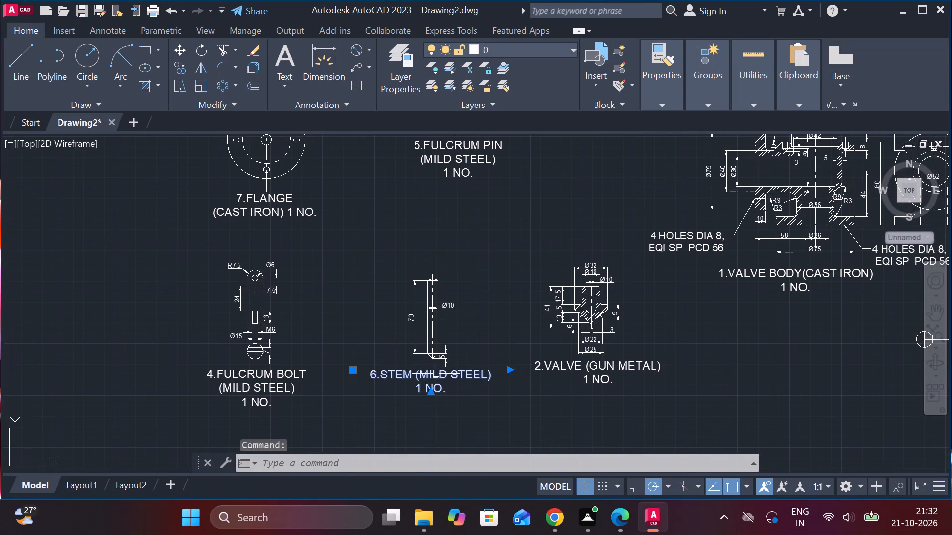
type("CO")
key("Return")
left_click(507, 398)
scroll(561, 387, "down", 2)
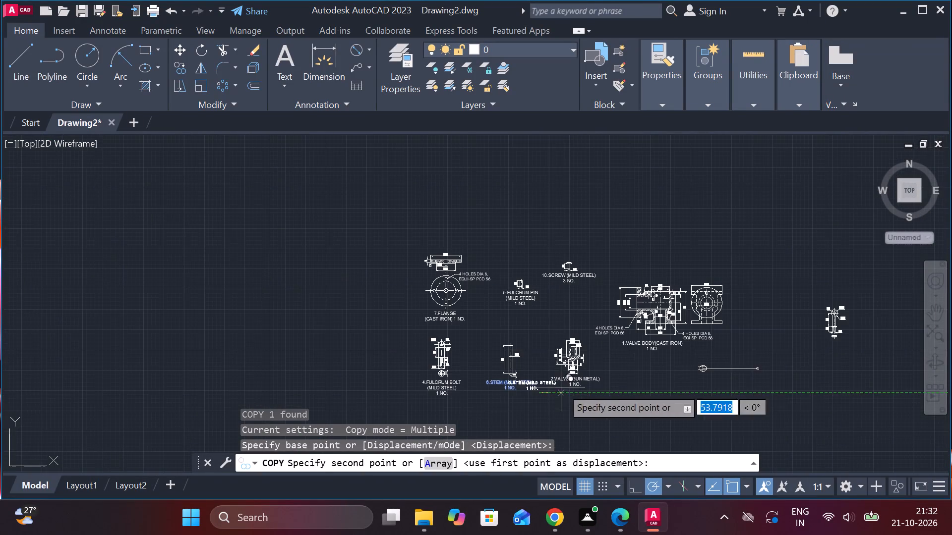
middle_click_drag(765, 356, 433, 343)
scroll(507, 351, "up", 2)
scroll(588, 324, "up", 1)
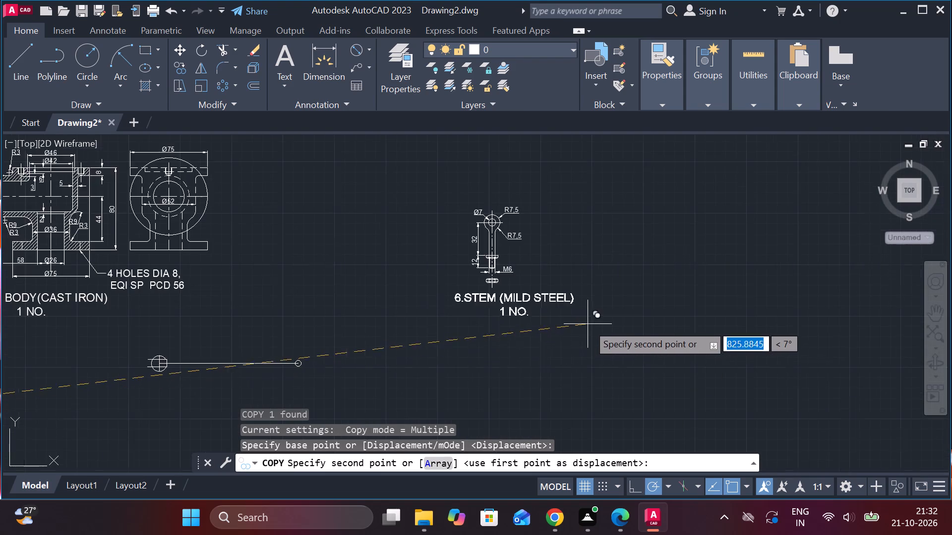
scroll(588, 323, "up", 1)
left_click(543, 327)
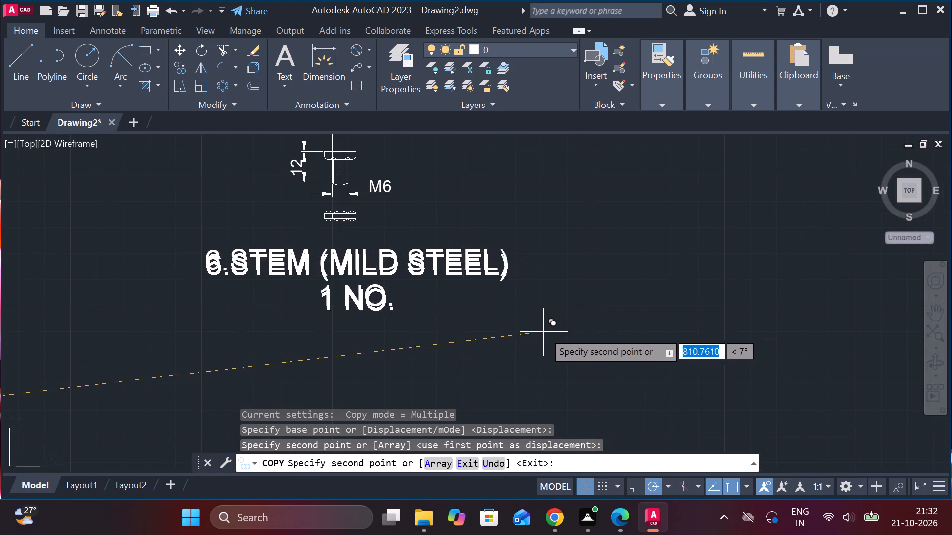
scroll(595, 330, "down", 2)
key("Escape")
Change the part number in the copied caption below the nut to 9.
scroll(476, 299, "up", 2)
double_click(396, 304)
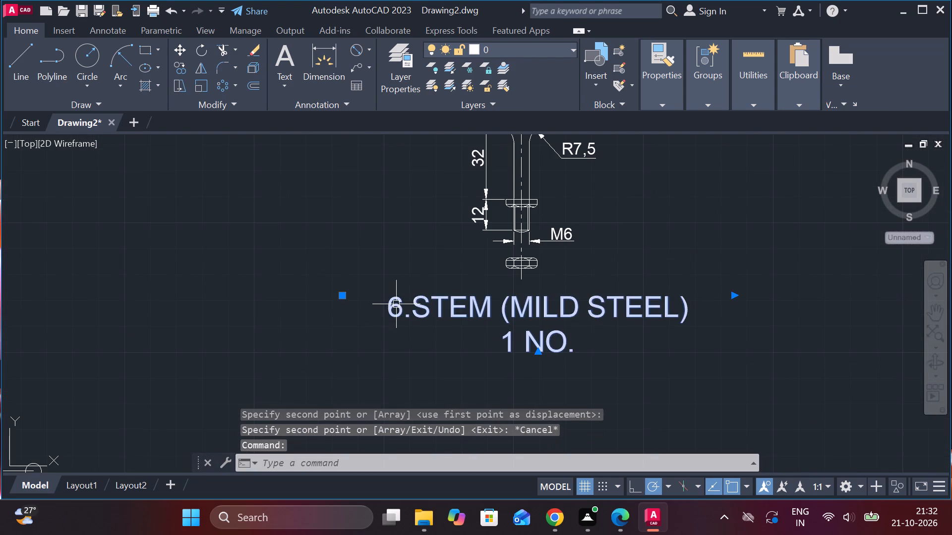
key("Right")
type("\\9")
key("BackSpace")
key("BackSpace")
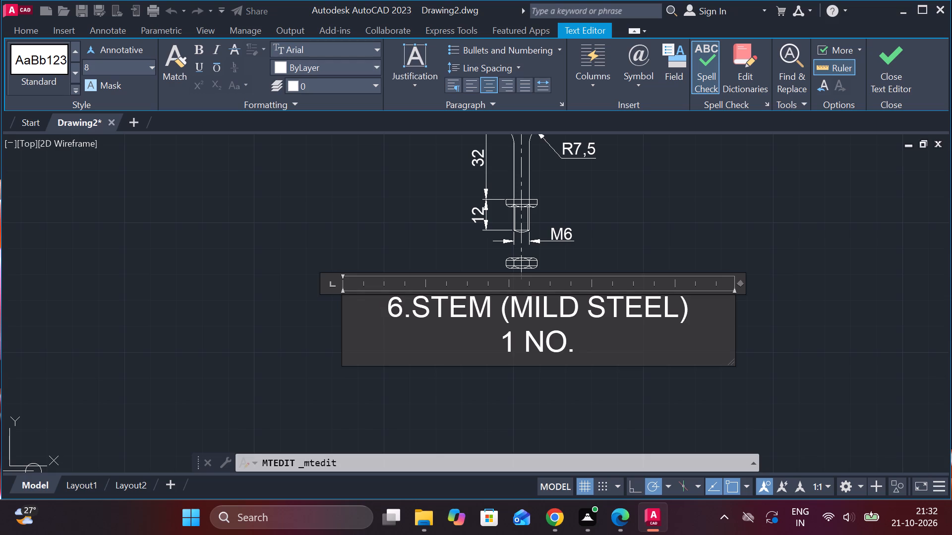
key("BackSpace")
key("9")
Replace the word STEM in the copied caption with "TENSION ADJUSTING BOLT WITH NUT".
key("Right")
key("Right")
key("Right")
key("Right")
key("Right")
key("Right")
key("BackSpace")
key("BackSpace")
key("BackSpace")
key("BackSpace")
key("BackSpace")
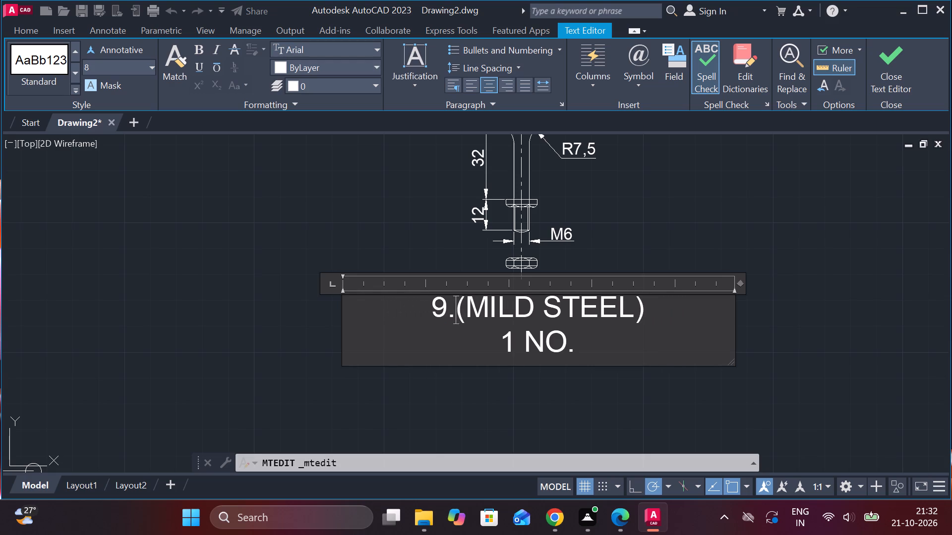
type("TENTION")
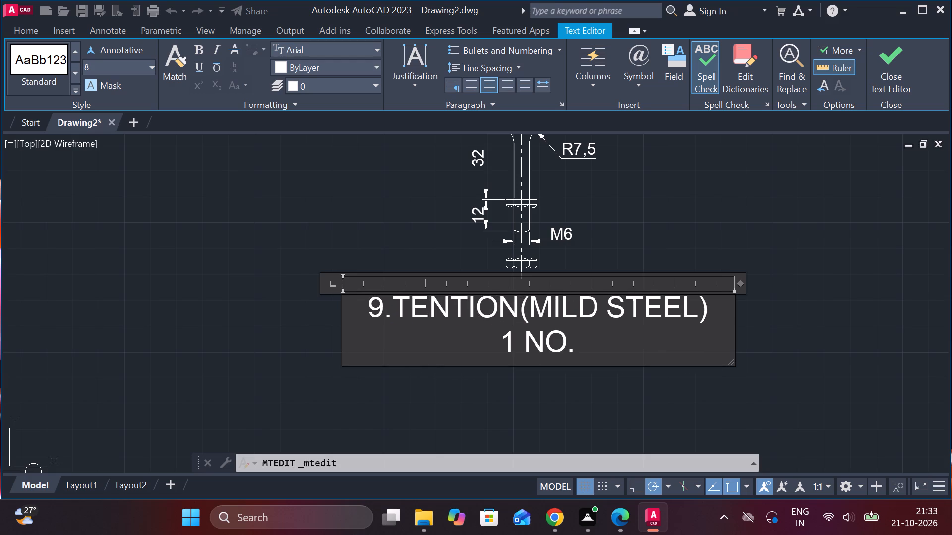
key("BackSpace")
key("BackSpace")
key("BackSpace")
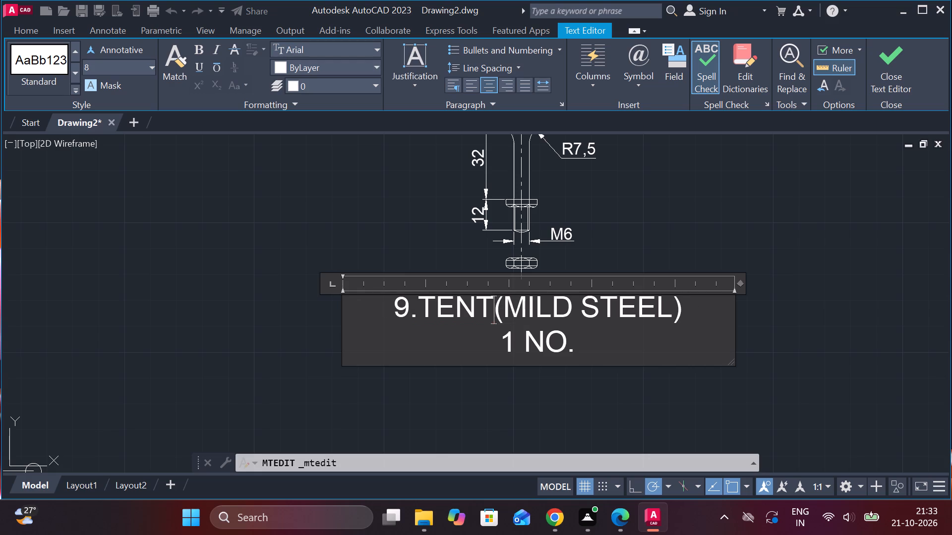
key("BackSpace")
type("SION")
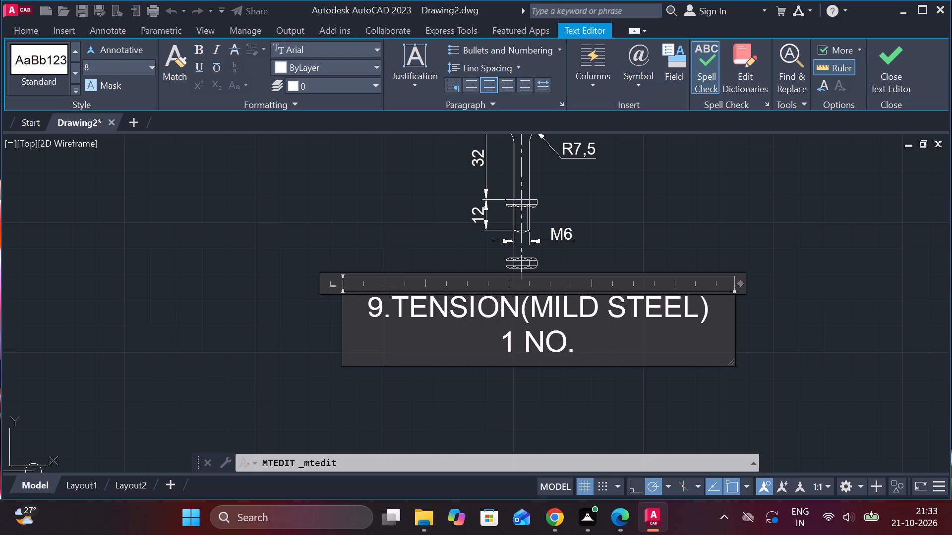
key("space")
type("ADJUSTING")
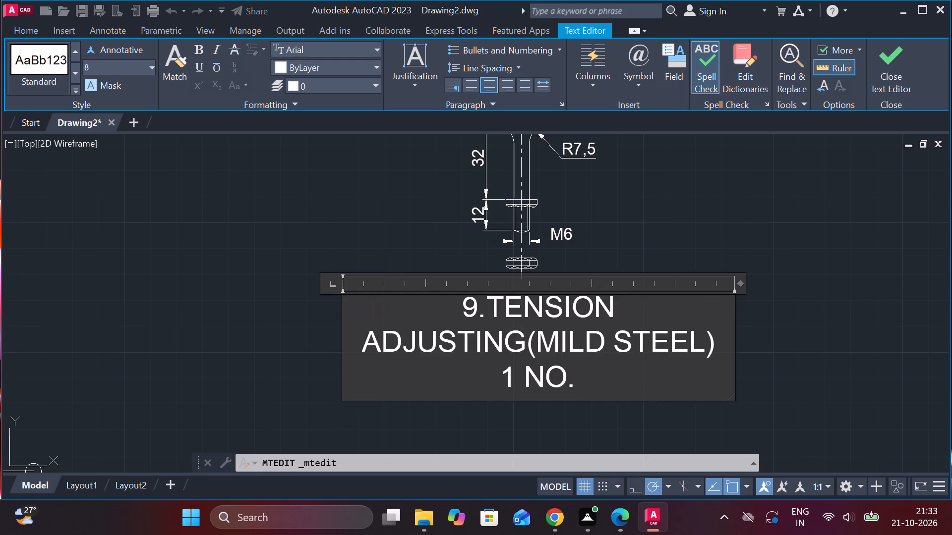
key("space")
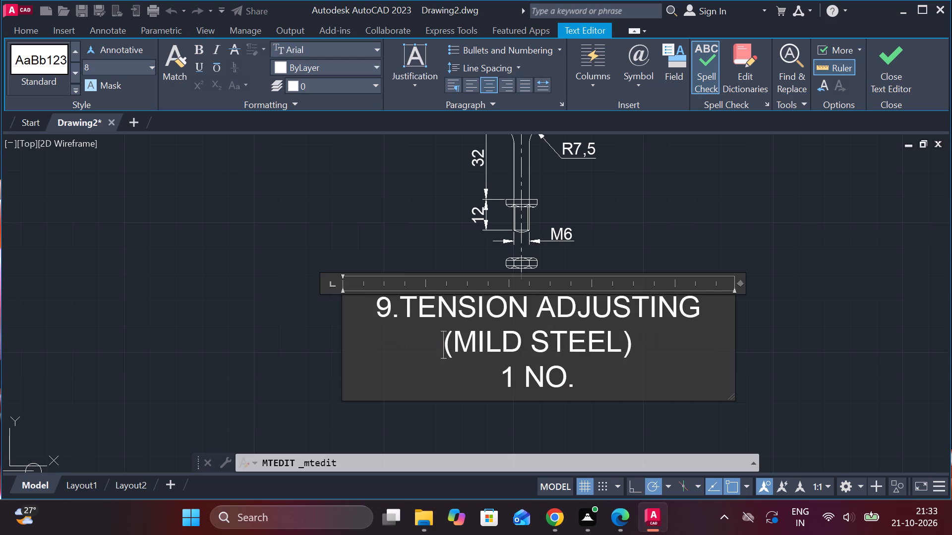
type("BOLT WITH NUT")
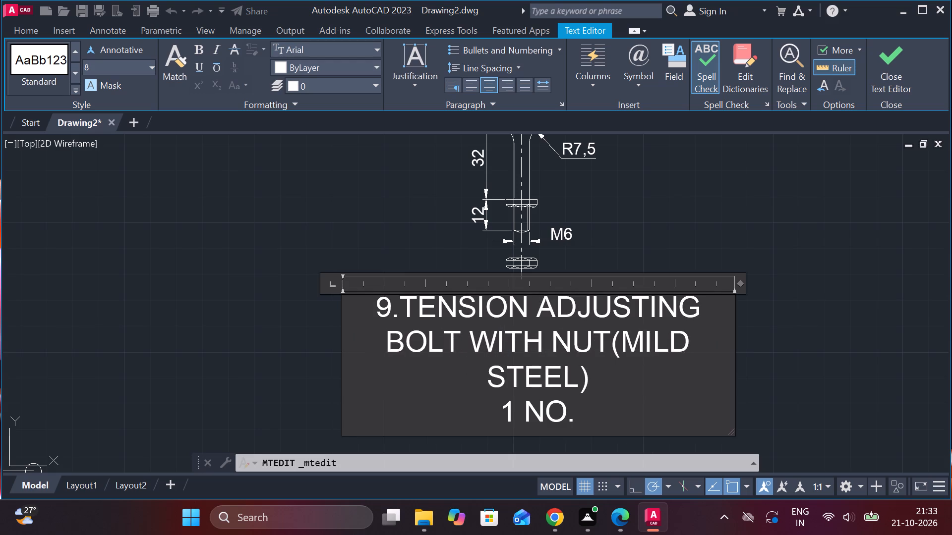
scroll(618, 380, "down", 1)
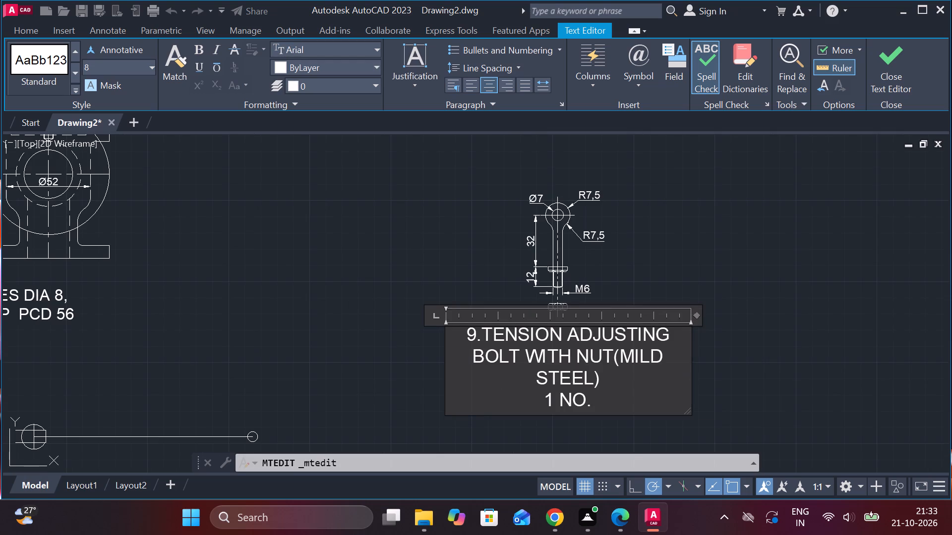
left_click(887, 95)
left_click(882, 57)
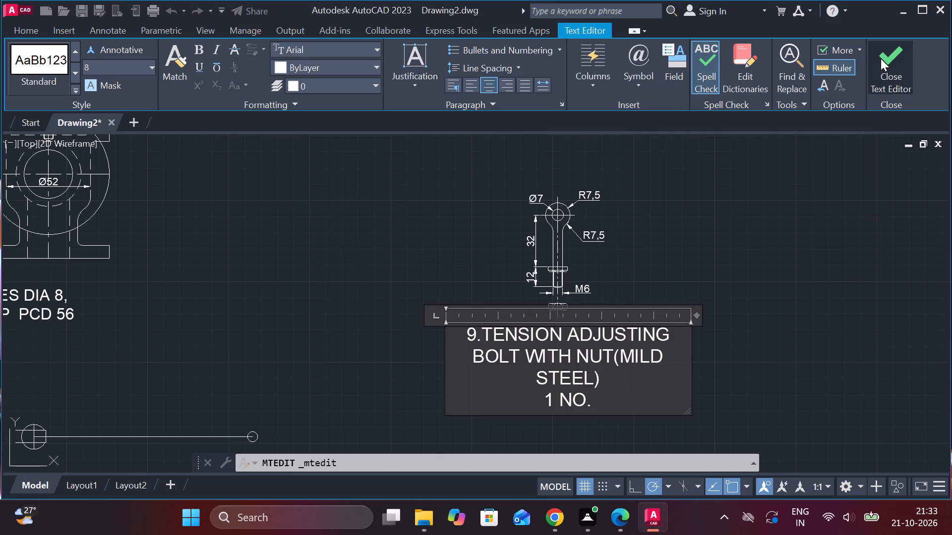
Insert a line break before "(MILD STEEL)" in the tension adjusting bolt caption.
scroll(730, 302, "down", 2)
scroll(736, 341, "up", 1)
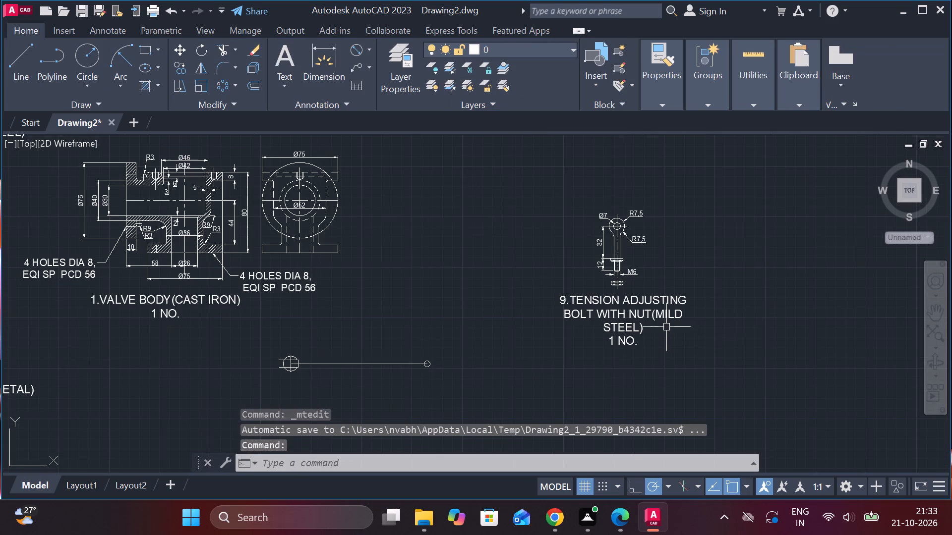
middle_click_drag(665, 327, 517, 299)
scroll(517, 299, "up", 2)
double_click(406, 304)
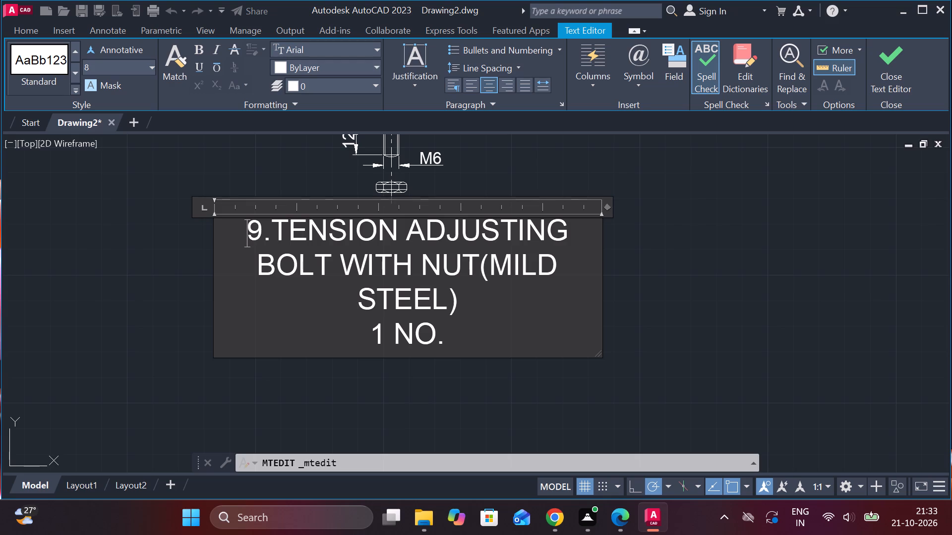
left_click(481, 261)
key("Return")
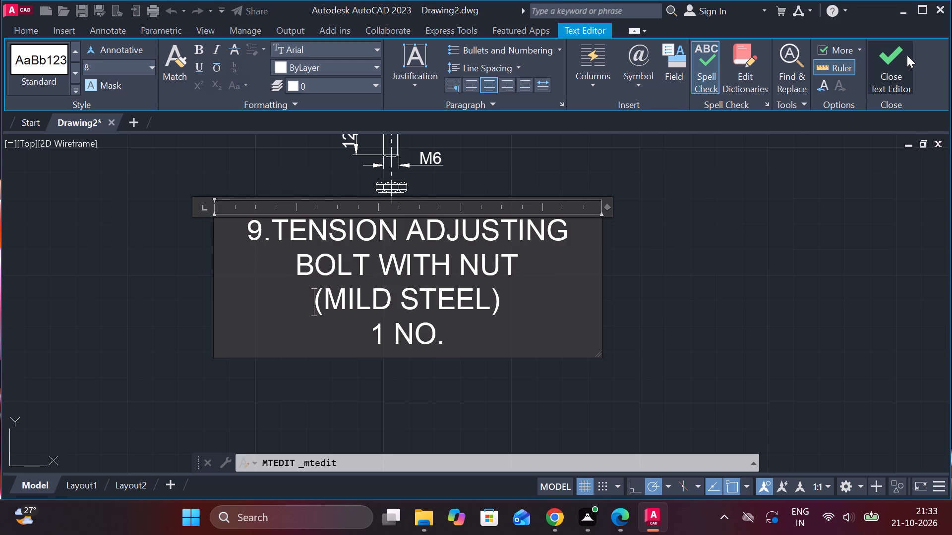
left_click(905, 59)
Move the tension adjusting bolt, its nut, dimensions and caption to the free space left of the flange drawing.
scroll(664, 243, "down", 2)
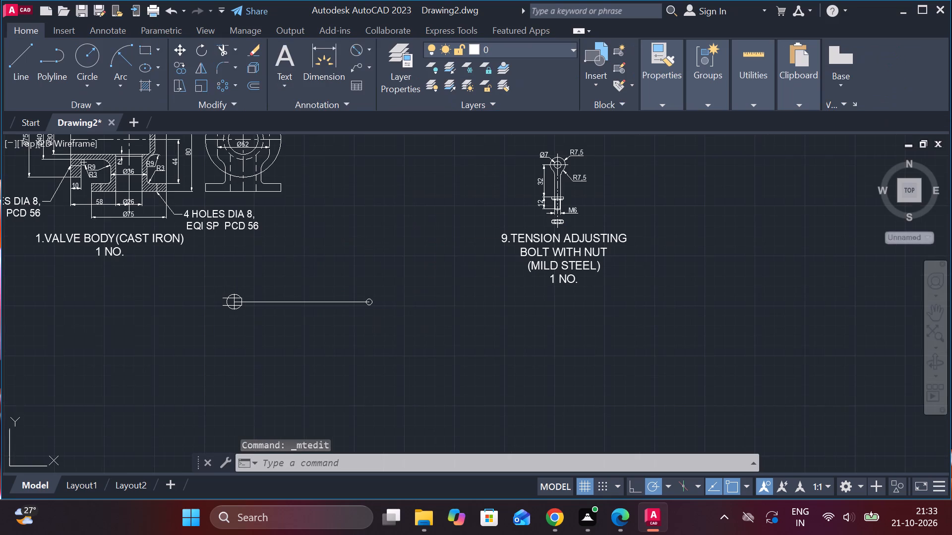
left_click(452, 136)
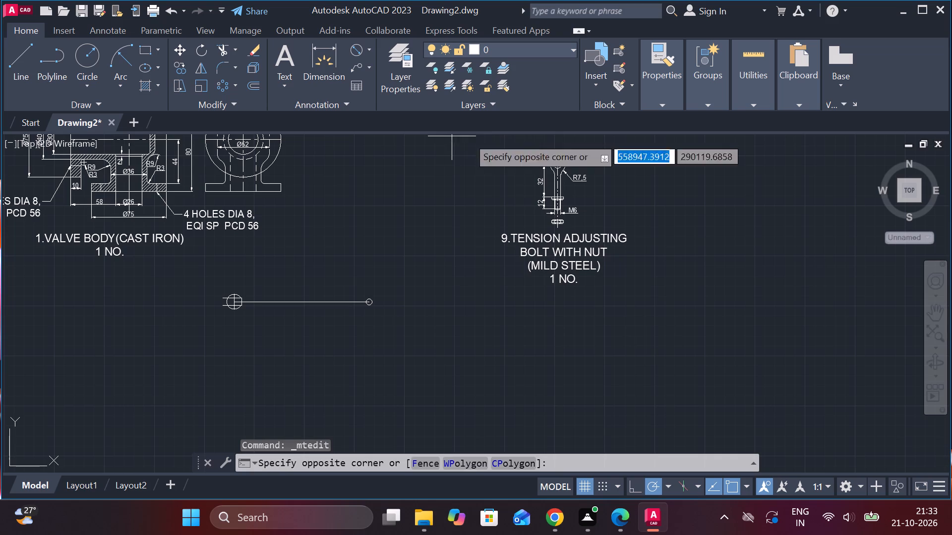
left_click(692, 297)
key("m")
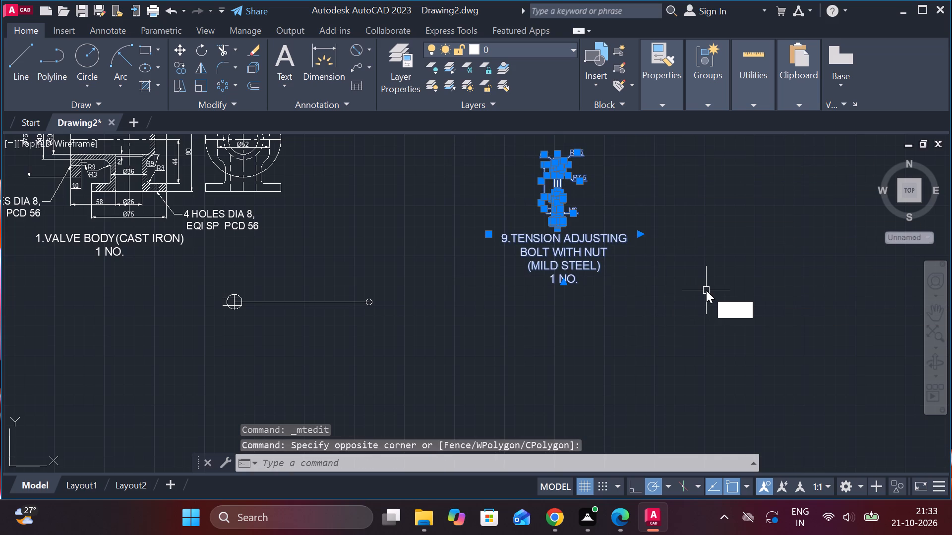
key("Return")
left_click(710, 288)
scroll(721, 297, "down", 3)
scroll(513, 280, "up", 2)
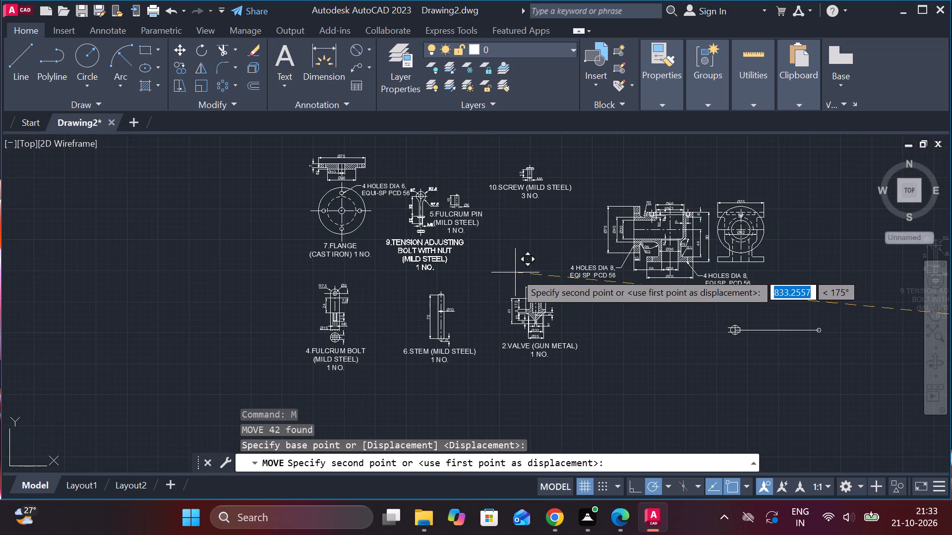
middle_click_drag(342, 261, 461, 285)
scroll(463, 249, "up", 2)
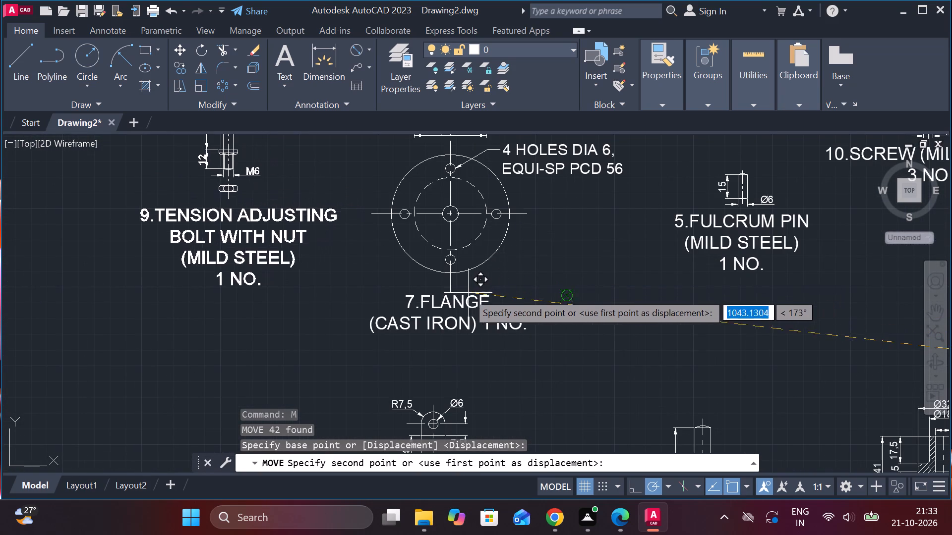
left_click(369, 301)
Draw a rectangle 27 wide and 48 high from lines in the free space to the right of the valve body drawing.
scroll(400, 289, "down", 2)
middle_click_drag(570, 299, 568, 299)
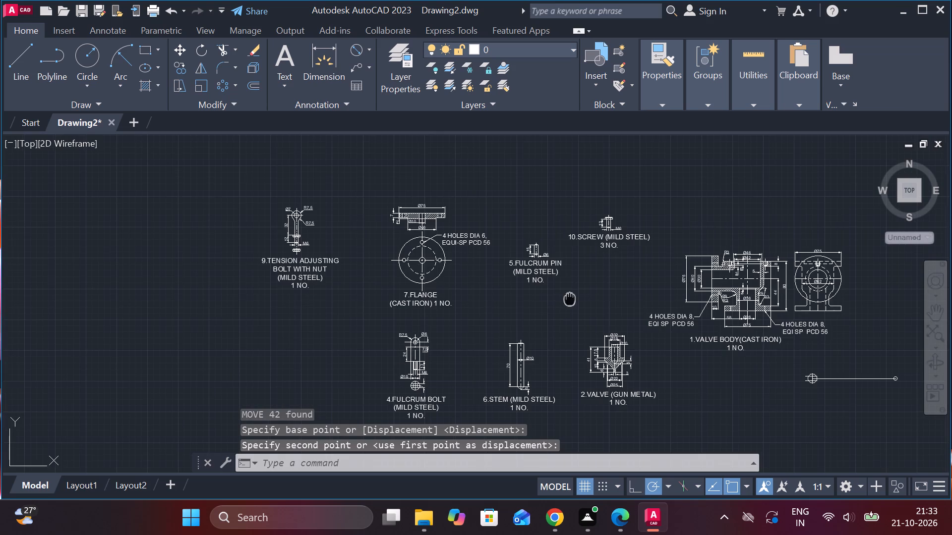
middle_click_drag(568, 299, 378, 256)
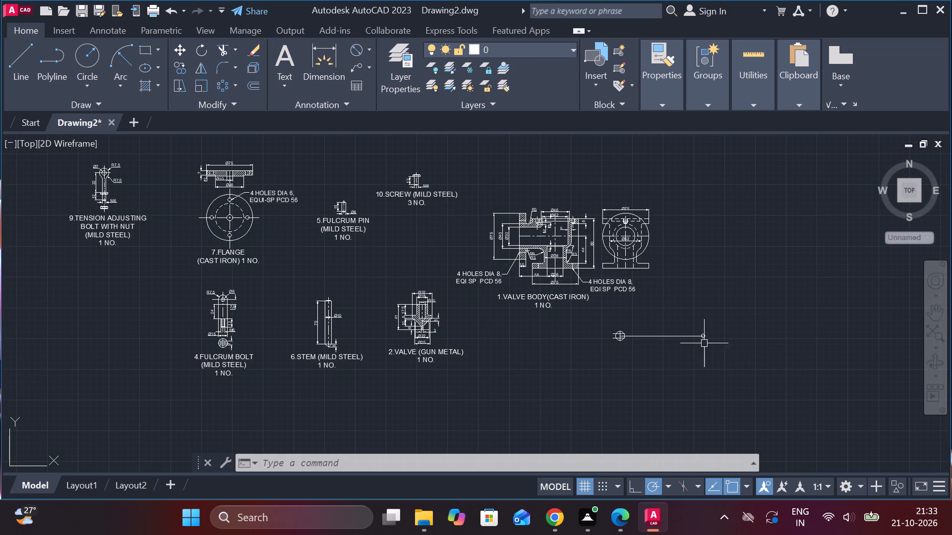
middle_click_drag(704, 334, 322, 370)
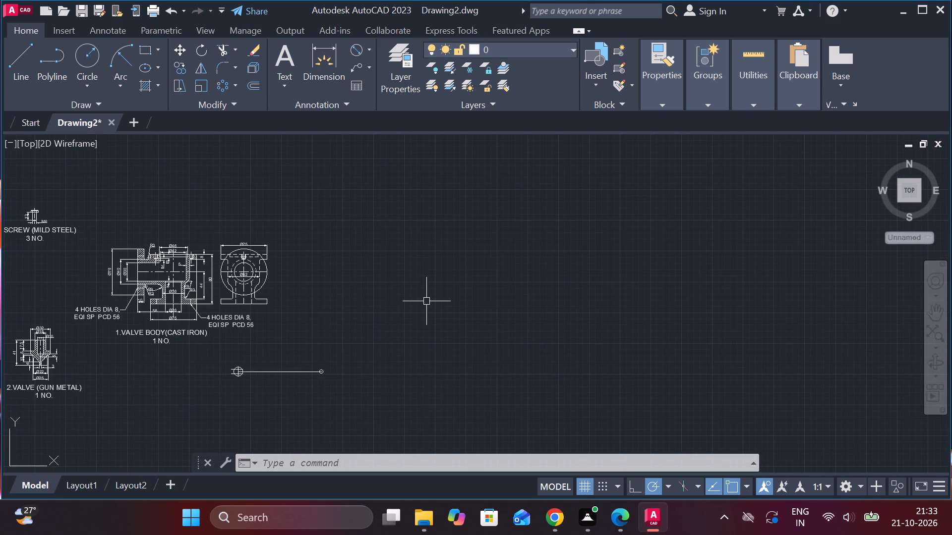
key("l")
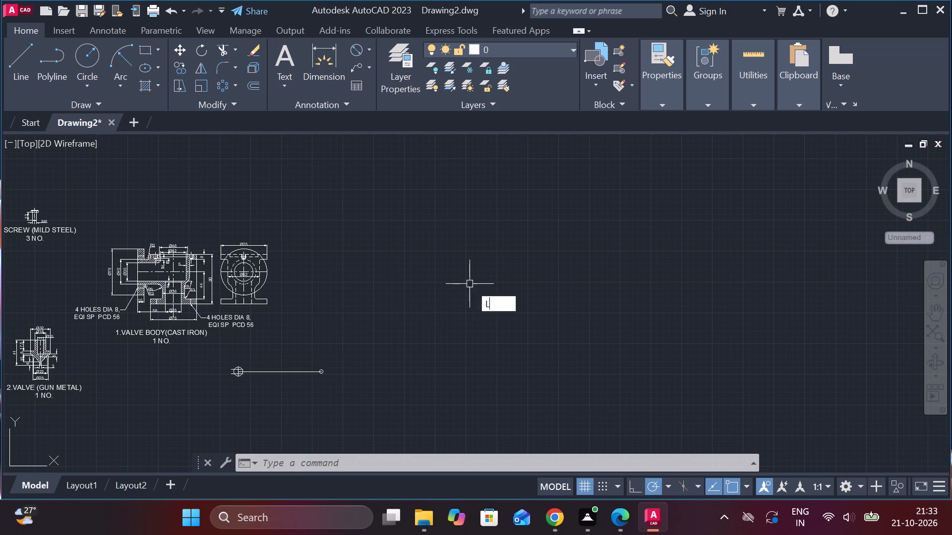
key("Return")
left_click(446, 223)
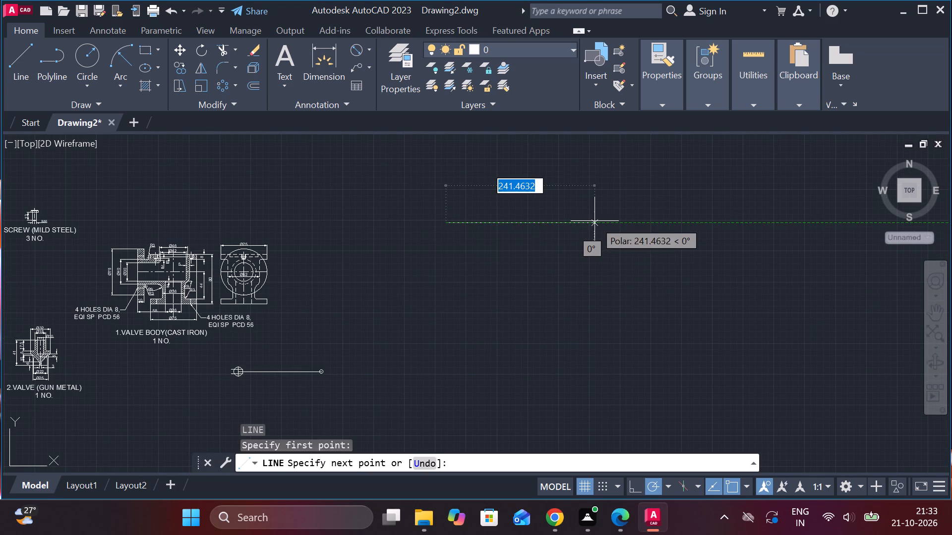
type("27")
key("space")
scroll(451, 261, "up", 1)
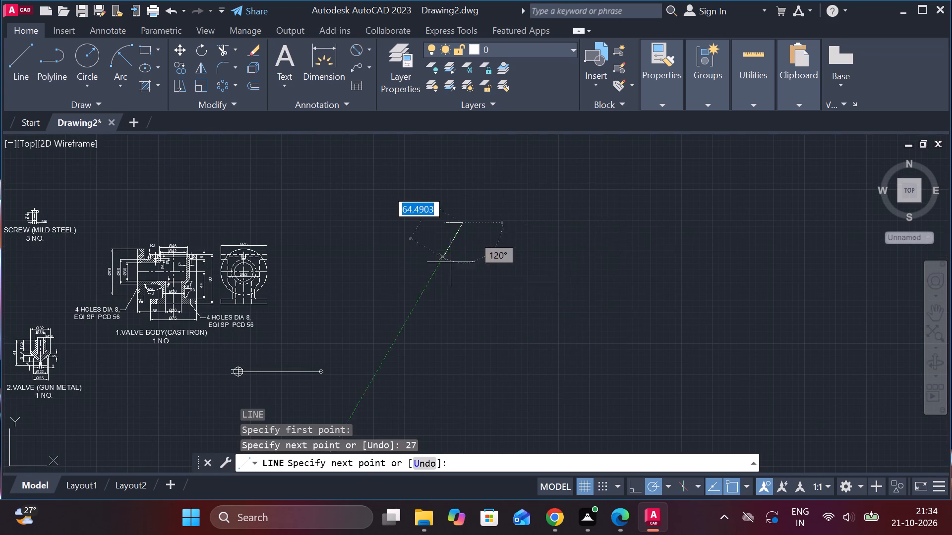
scroll(451, 259, "up", 1)
middle_click_drag(452, 258, 526, 387)
scroll(523, 326, "up", 1)
middle_click_drag(576, 336, 523, 285)
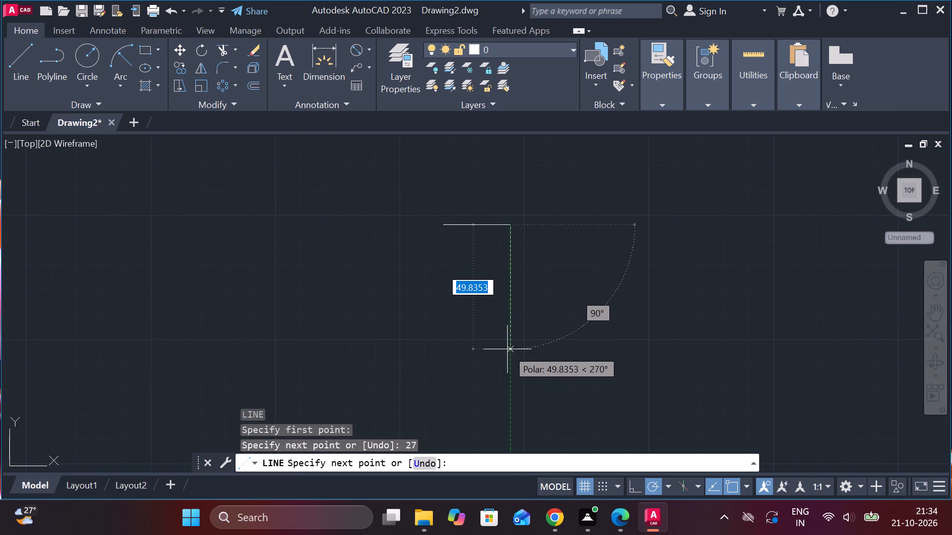
type("48")
key("Return")
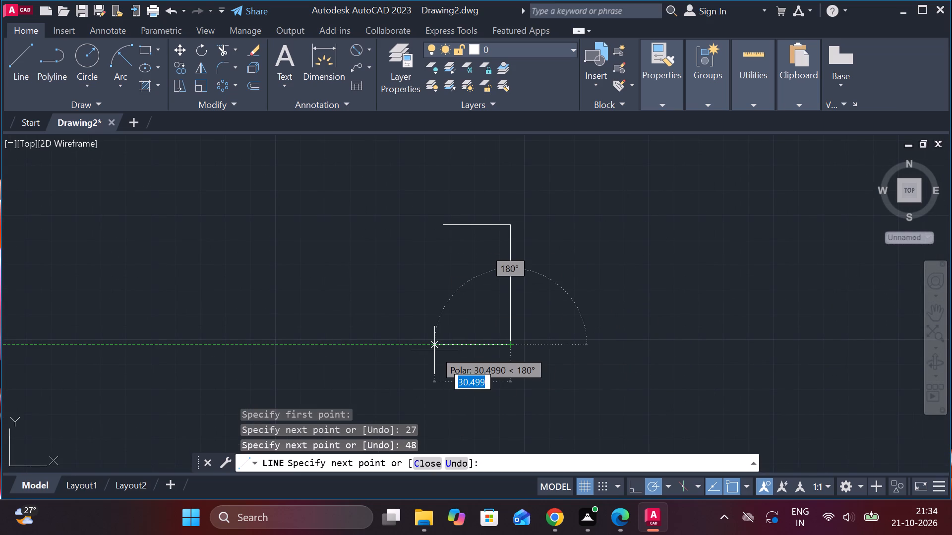
type("27")
key("space")
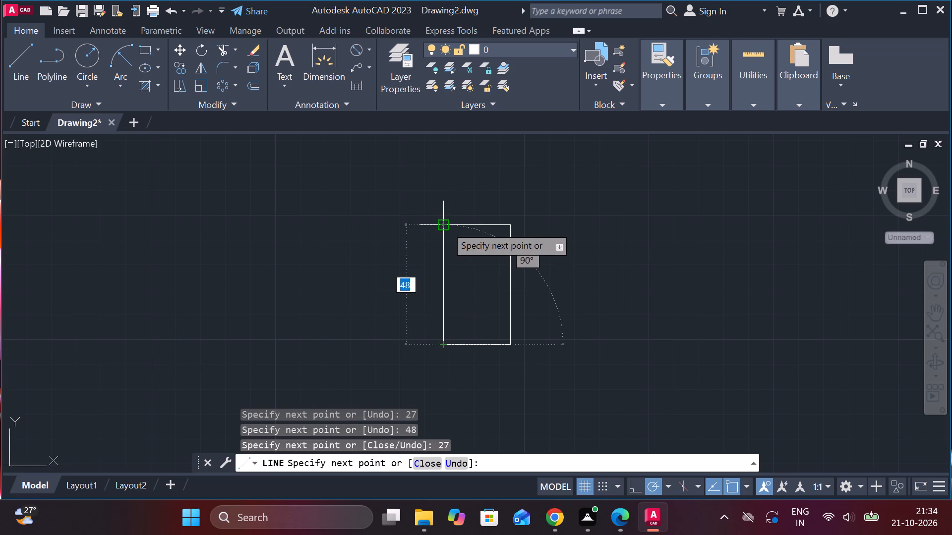
left_click(445, 225)
key("Escape")
Draw a vertical centre line through the middle of the rectangle, extending past its top and bottom edges.
key("l")
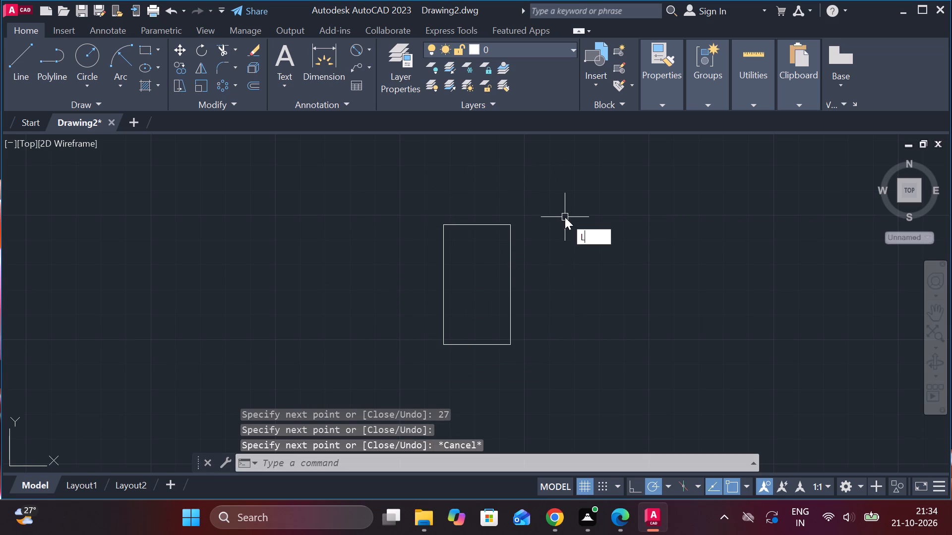
key("Return")
left_click(473, 184)
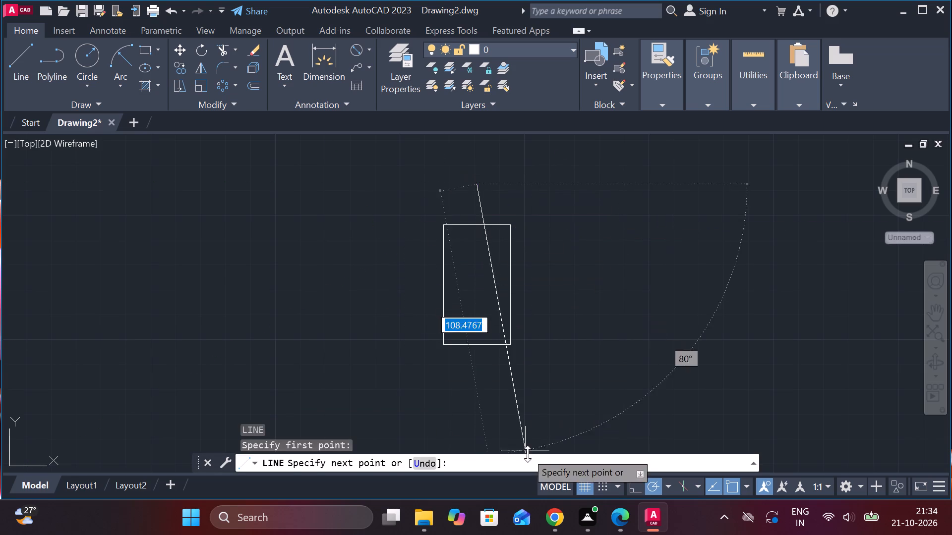
left_click(486, 388)
key("Escape")
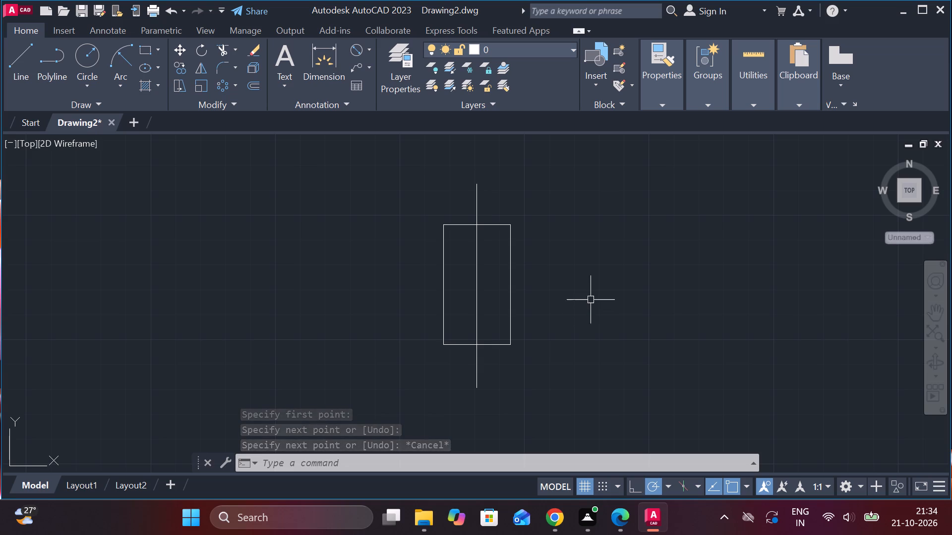
Offset the rectangle's top edge downward by 4, and offset the resulting line downward by another 4.
scroll(469, 219, "up", 1)
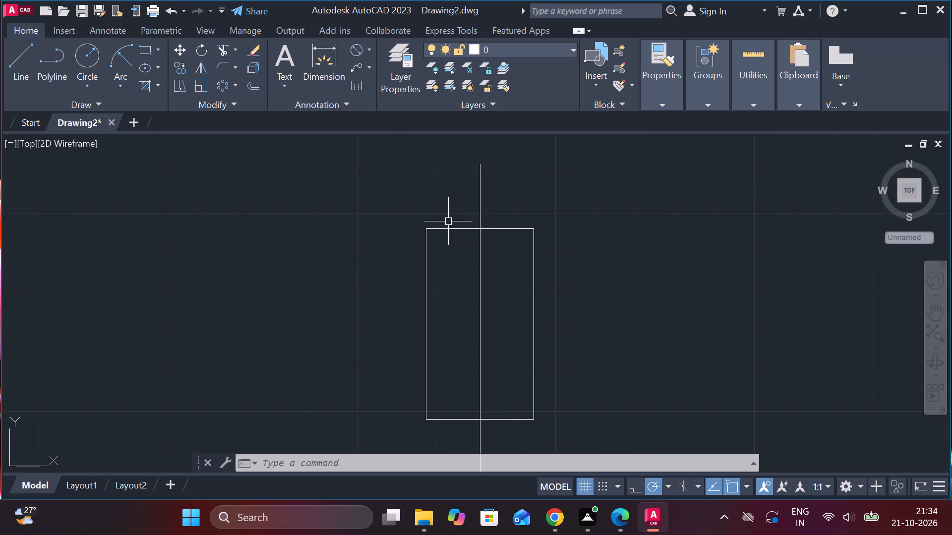
left_click(452, 230)
key("o")
key("Return")
key("Return")
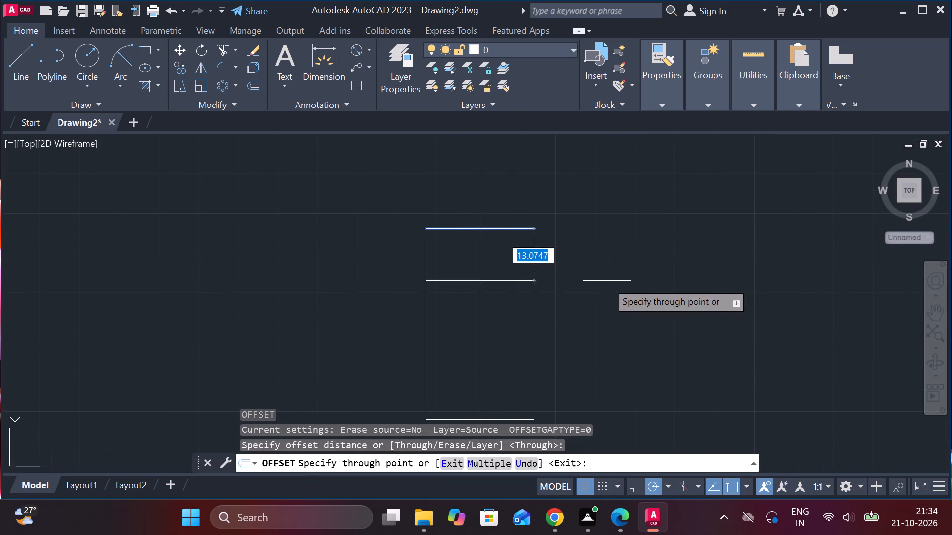
type("4")
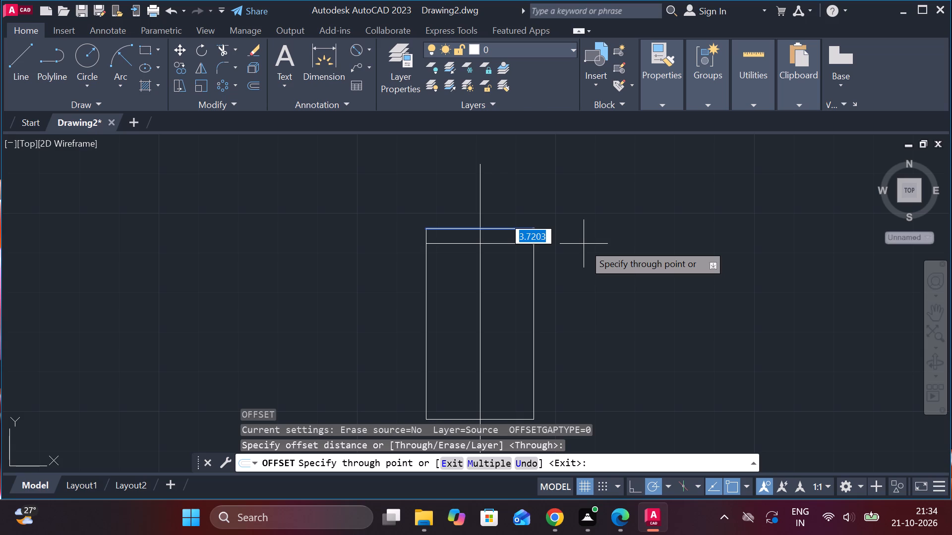
key("space")
left_click(514, 241)
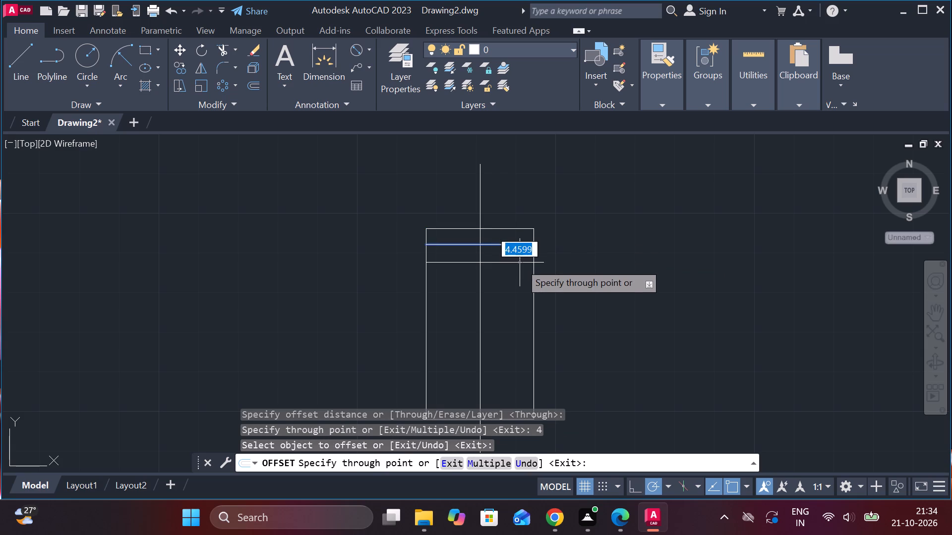
type("4")
key("space")
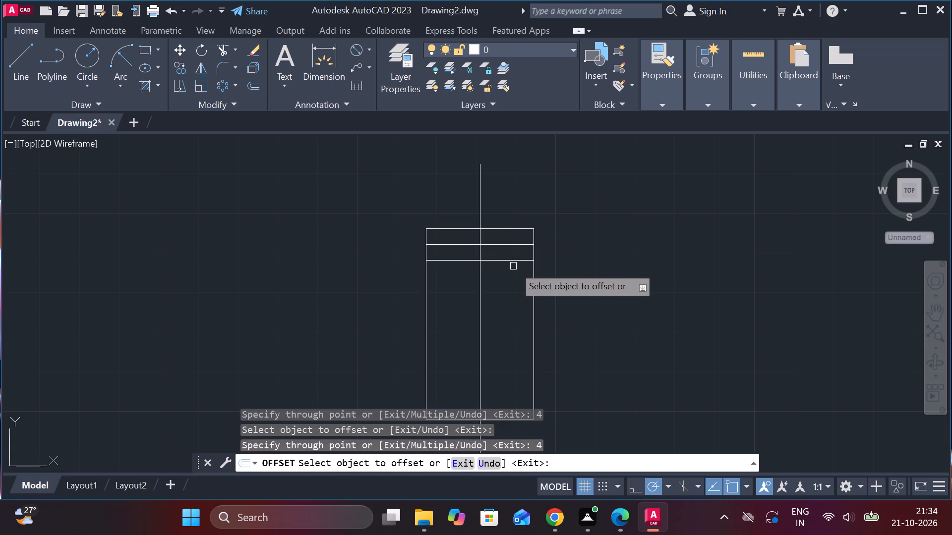
key("Escape")
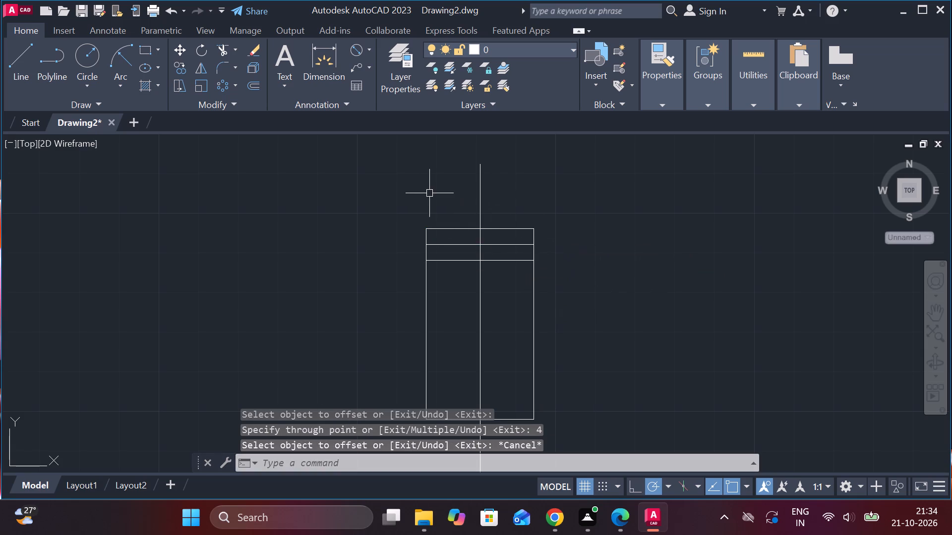
Draw a circle at each end of the top band, tangent to the top edge, the side edge and the first offset line.
left_click(81, 84)
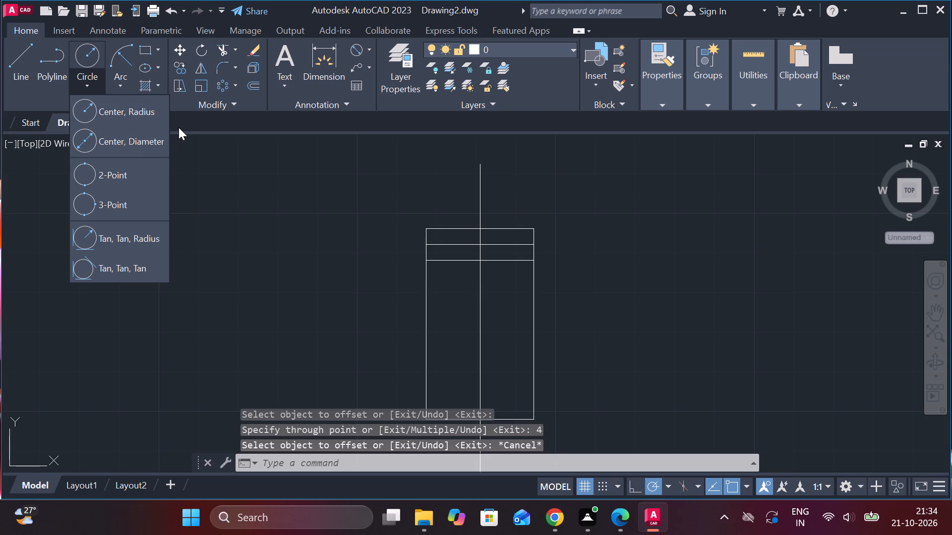
left_click(135, 265)
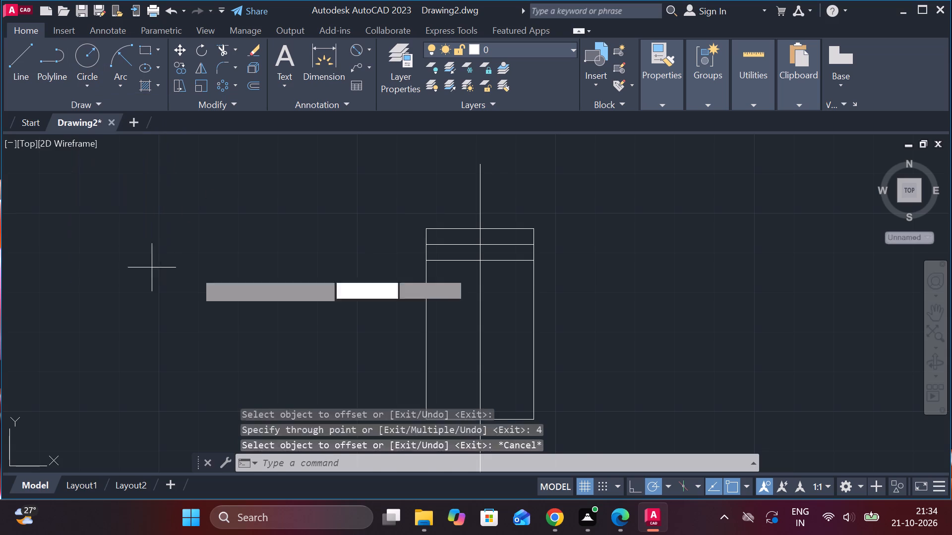
scroll(391, 254, "up", 1)
left_click(469, 216)
left_click(454, 226)
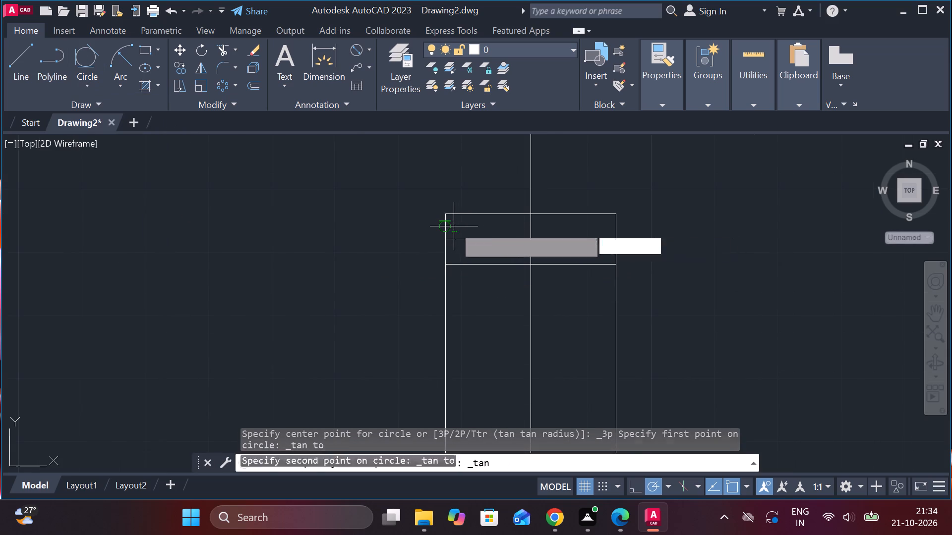
left_click(469, 236)
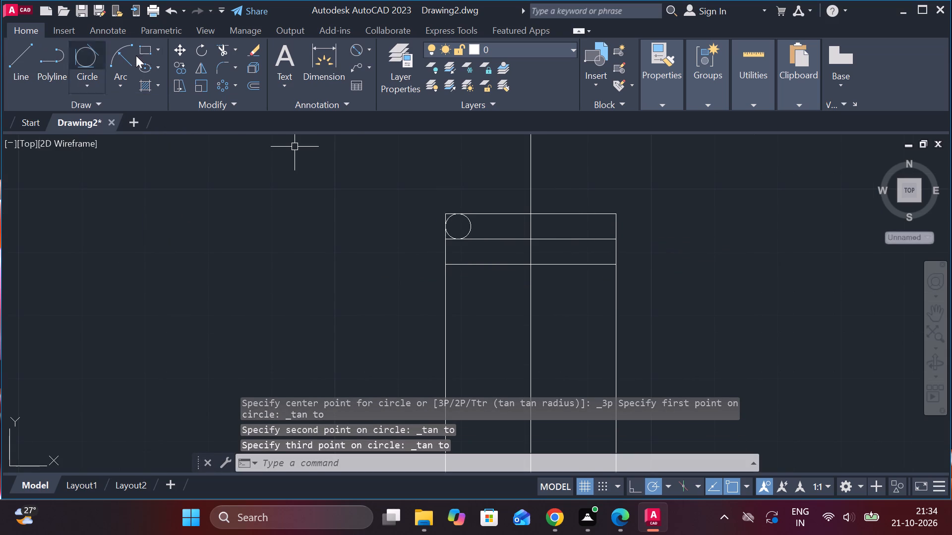
left_click(94, 55)
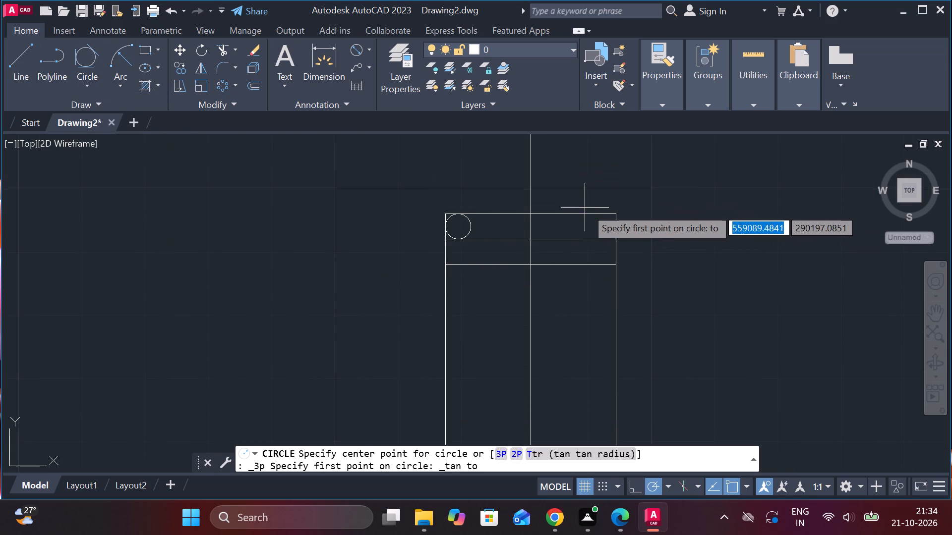
left_click(588, 209)
left_click(614, 224)
left_click(605, 235)
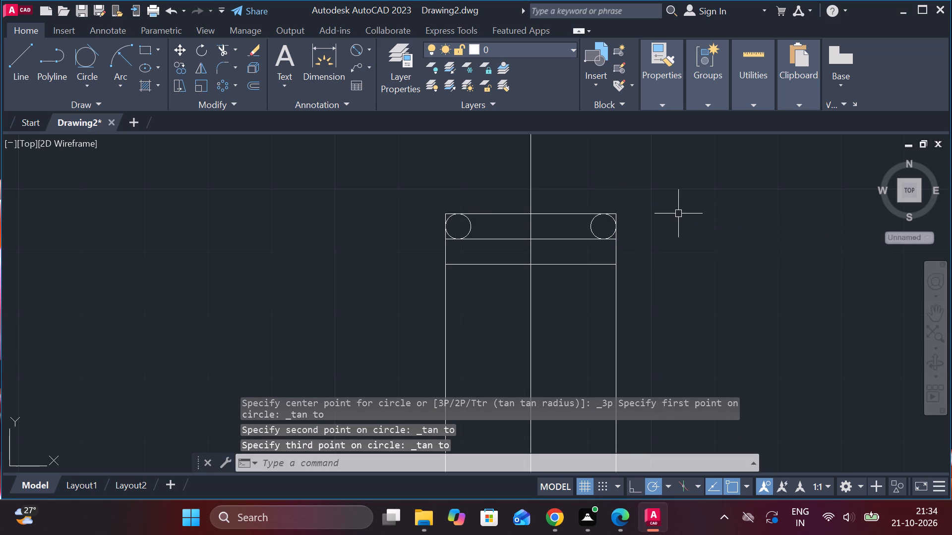
key("Escape")
Trim the inner halves of both circles and excess line pieces around them to form the top band's rounded ends.
type("TR")
key("space")
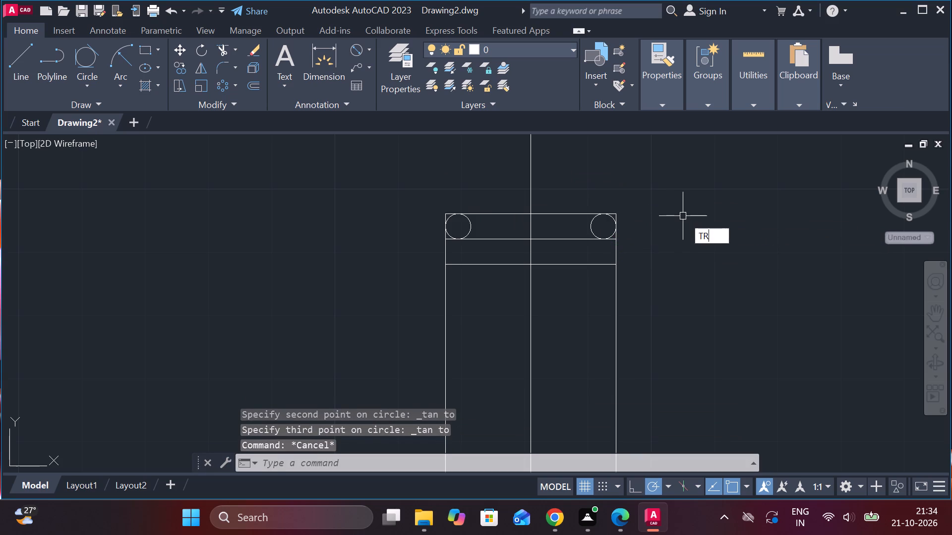
scroll(443, 212, "up", 2)
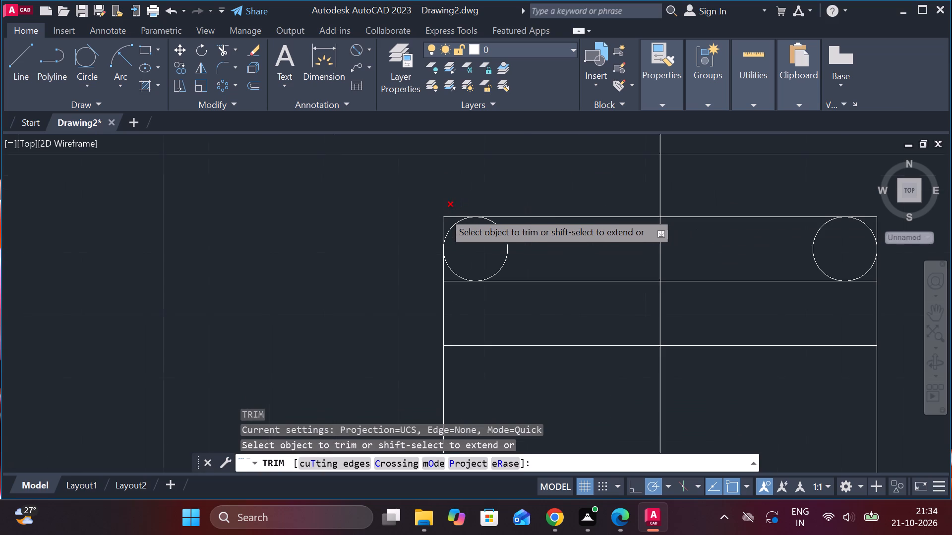
left_click(443, 222)
left_click(443, 218)
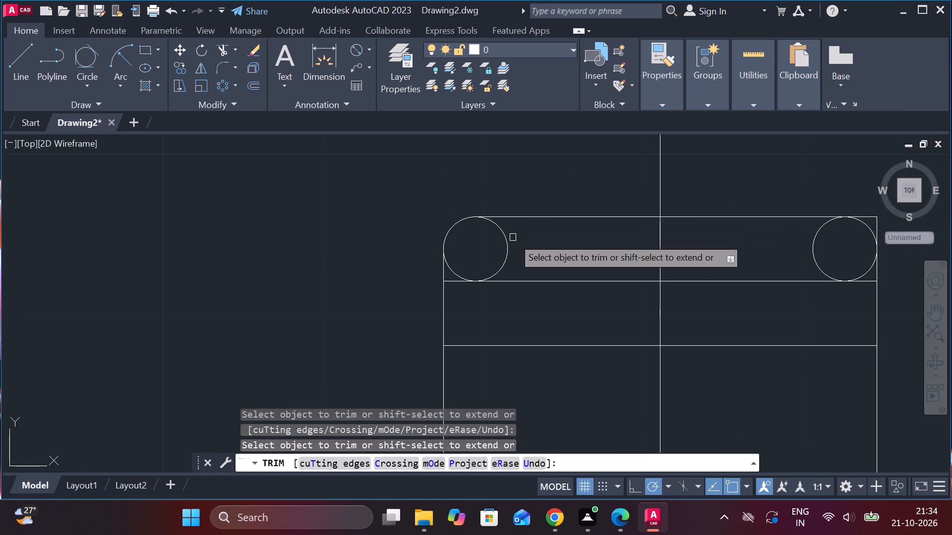
left_click(509, 241)
left_click(441, 271)
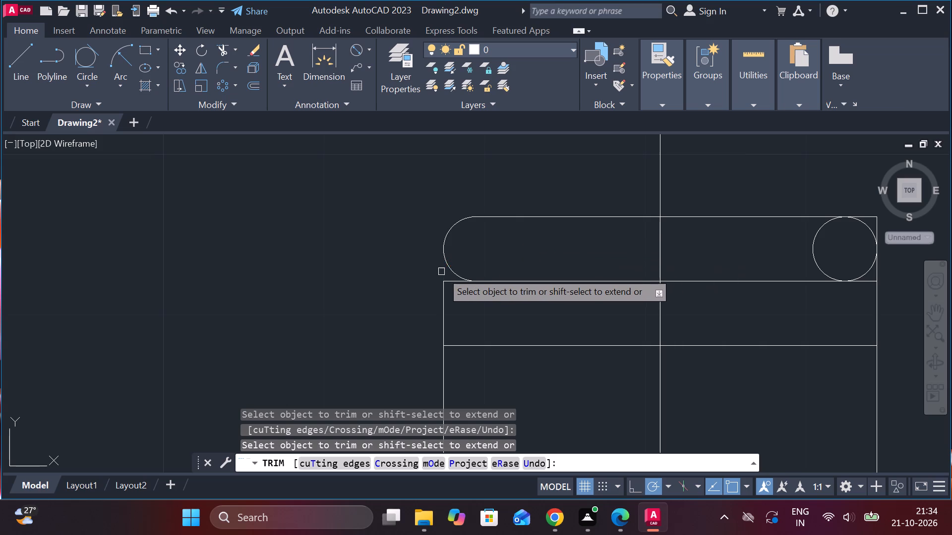
middle_click_drag(392, 288, 271, 260)
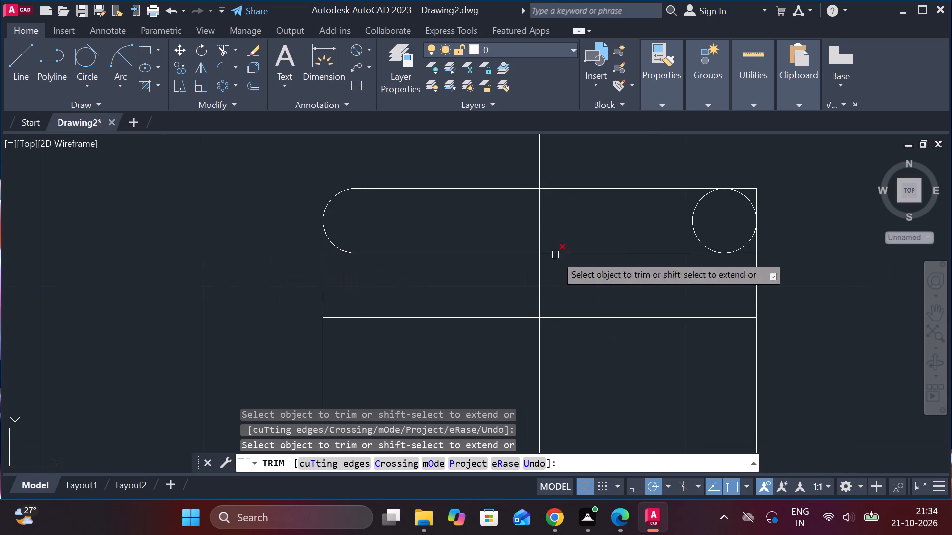
left_click(748, 187)
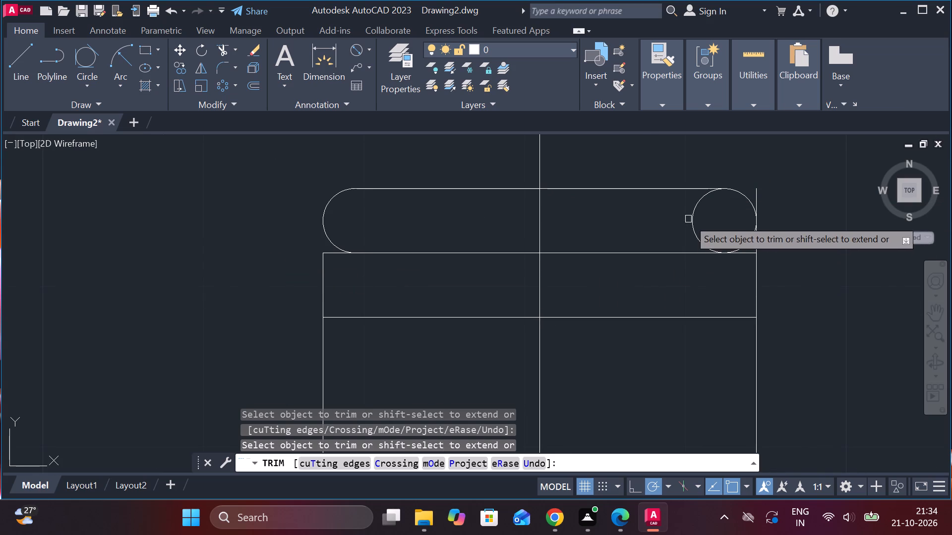
left_click(692, 216)
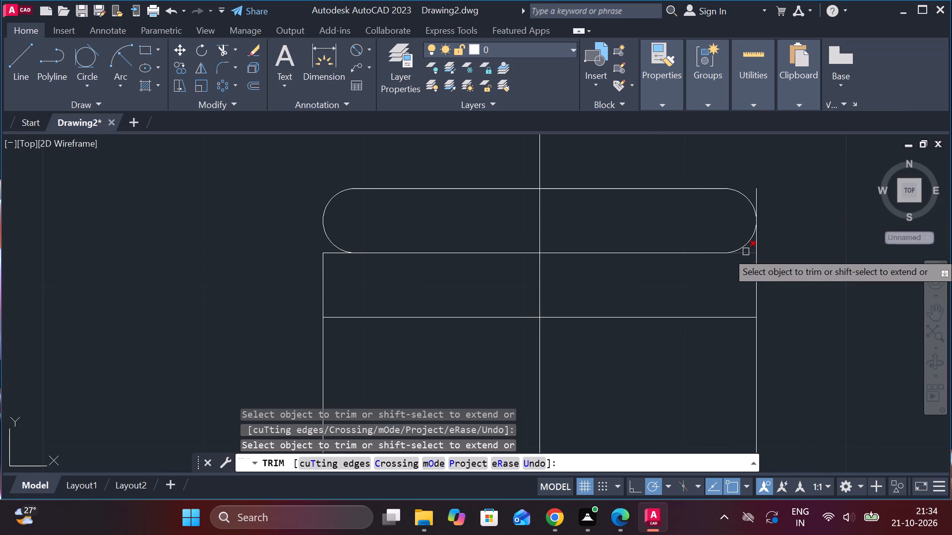
left_click(746, 252)
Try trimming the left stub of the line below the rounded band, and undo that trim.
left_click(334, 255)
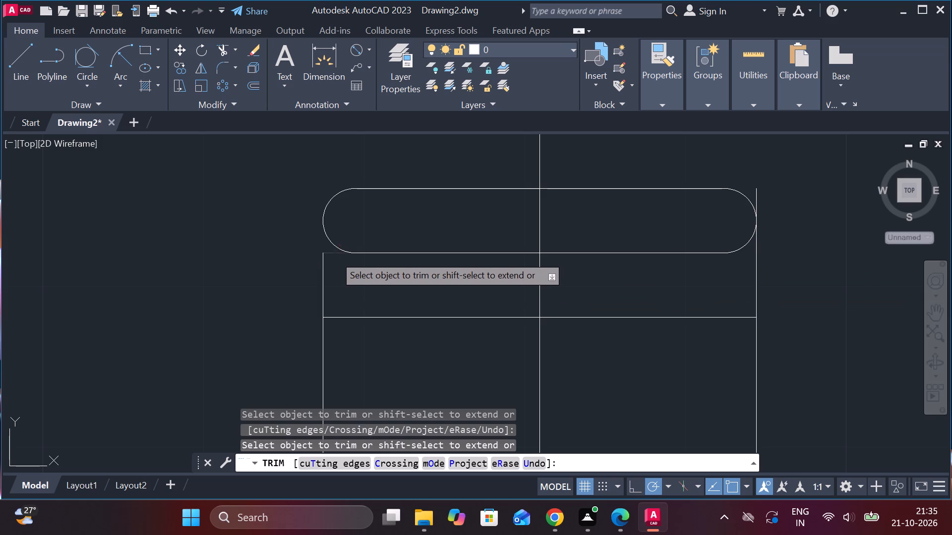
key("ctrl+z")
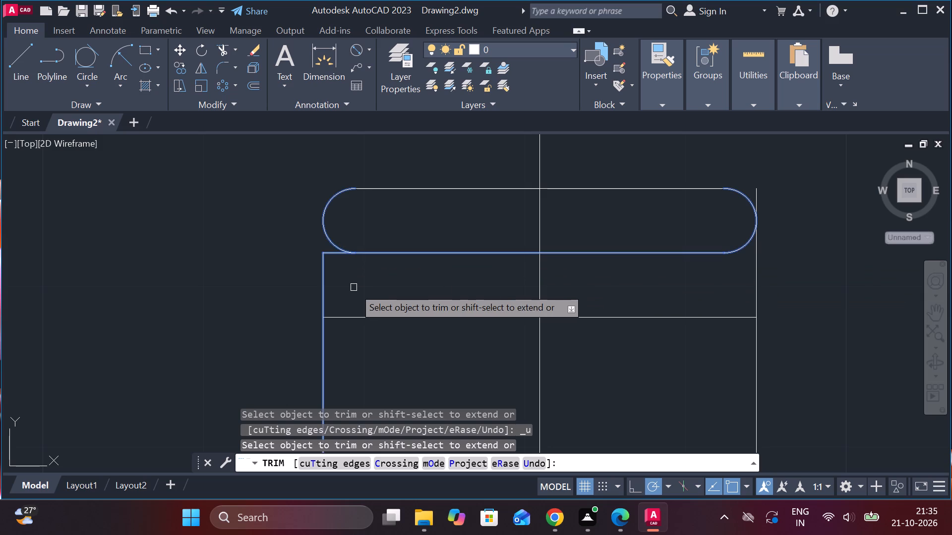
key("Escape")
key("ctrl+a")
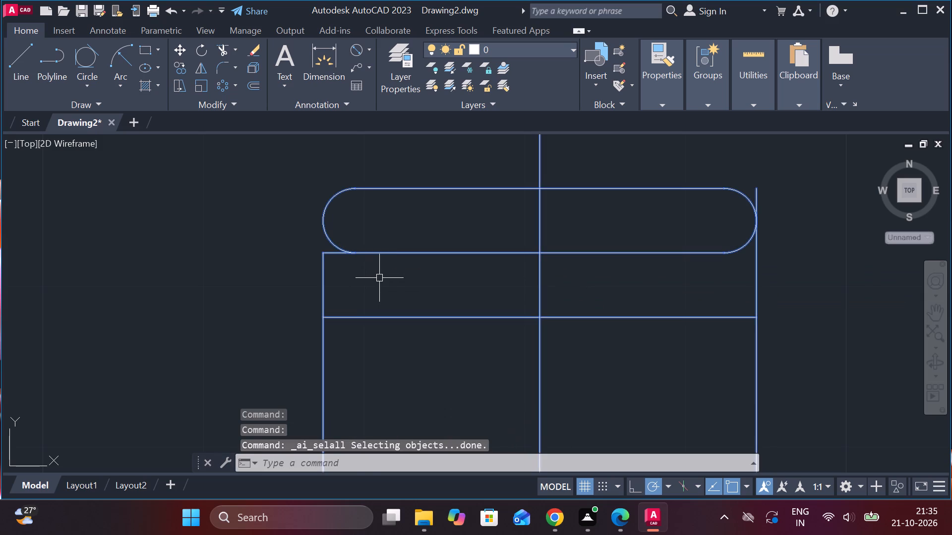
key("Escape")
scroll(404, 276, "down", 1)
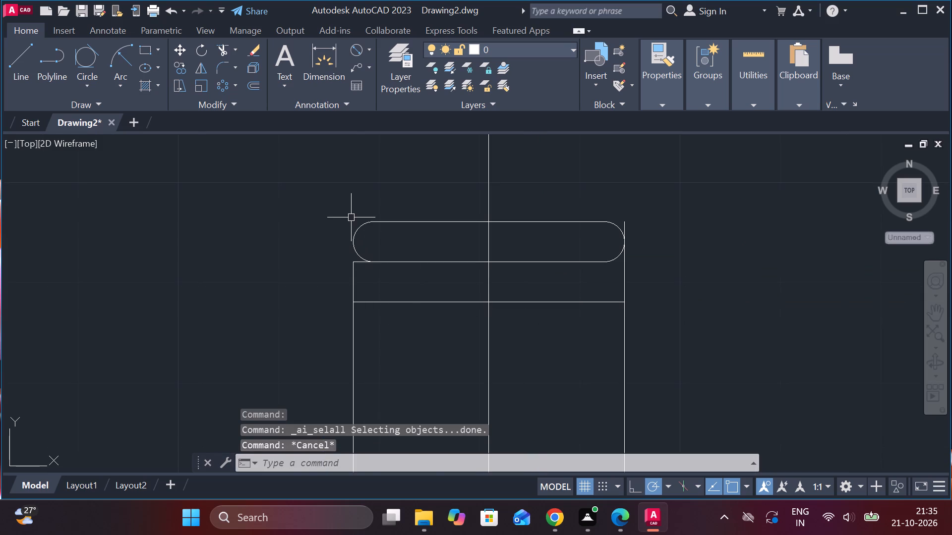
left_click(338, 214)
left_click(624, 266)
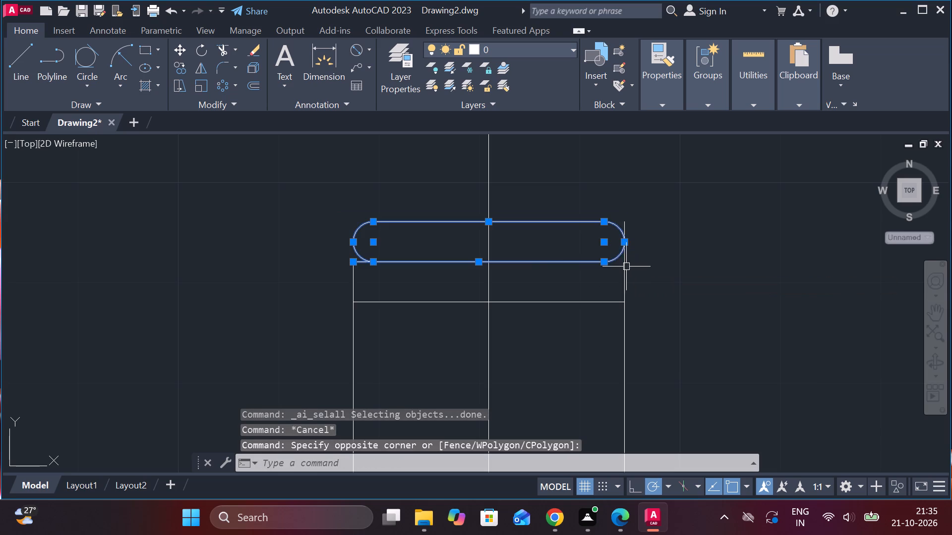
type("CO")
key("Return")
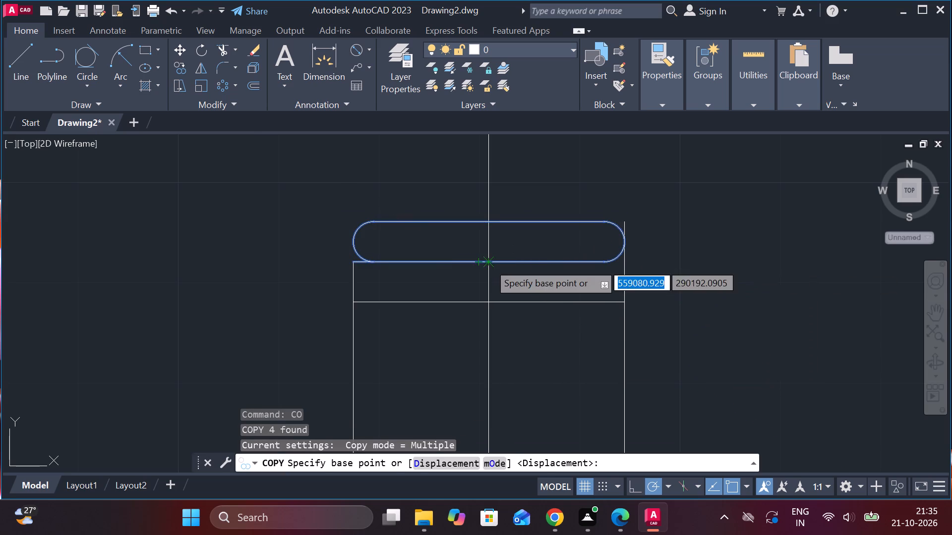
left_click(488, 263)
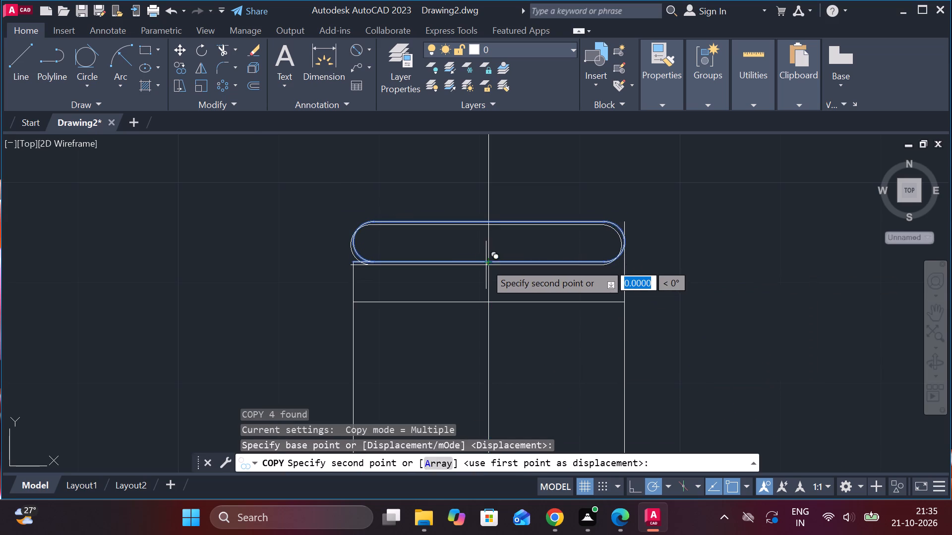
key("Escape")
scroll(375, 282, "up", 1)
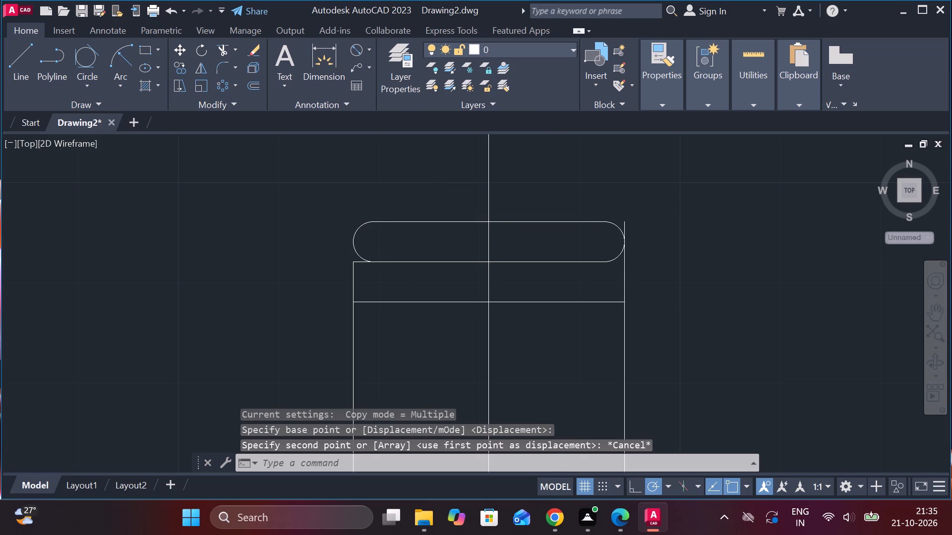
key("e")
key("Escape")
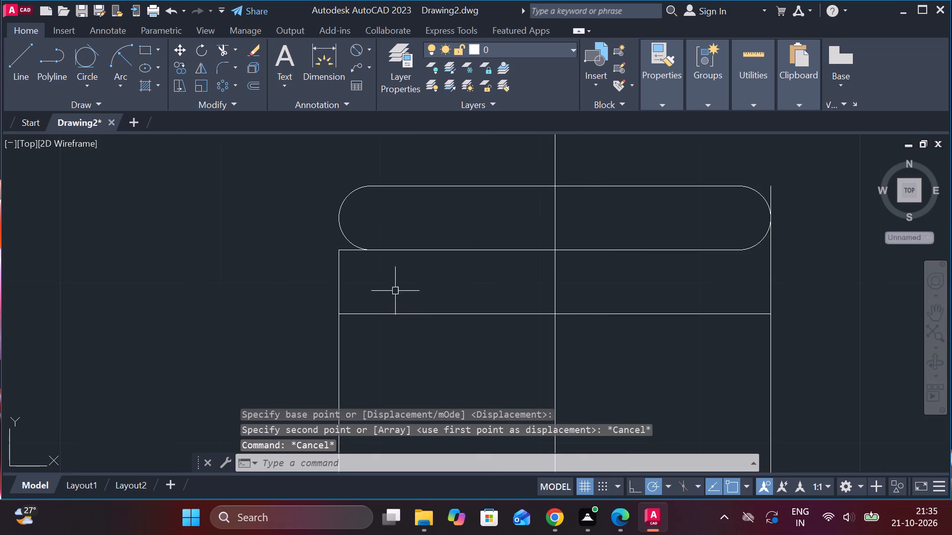
Trim the left stub of the line below the rounded band, back to the arc's lower end.
key("r")
key("Escape")
type("TR")
key("space")
scroll(351, 257, "up", 2)
left_click(344, 241)
scroll(358, 266, "down", 1)
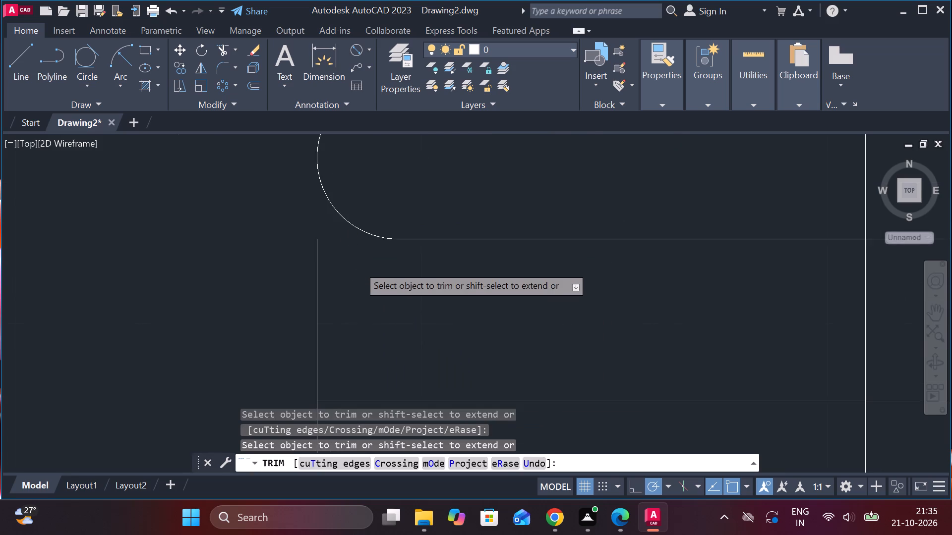
key("Escape")
Stretch the upper end of the left side line up to the leftmost point of the band's rounded end.
left_click(333, 262)
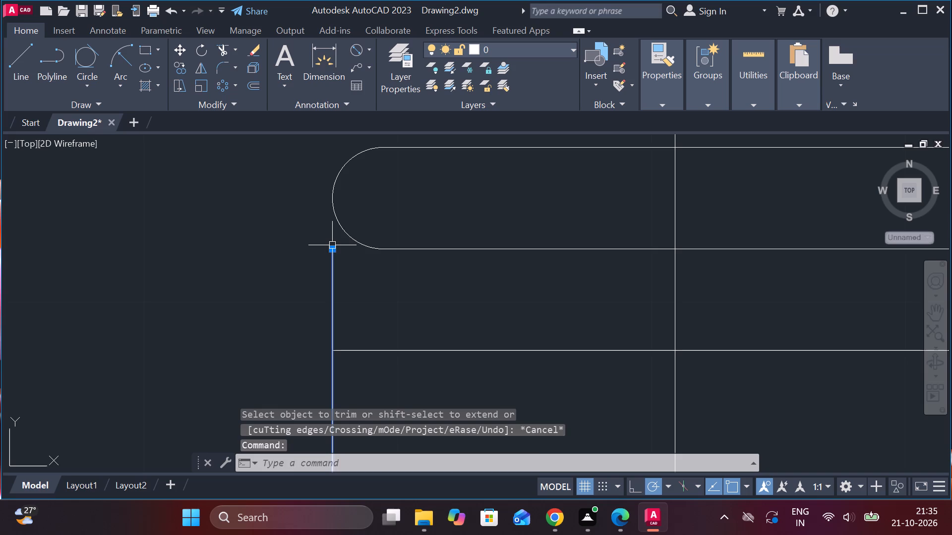
left_click(332, 248)
left_click(333, 195)
key("Escape")
scroll(416, 272, "down", 3)
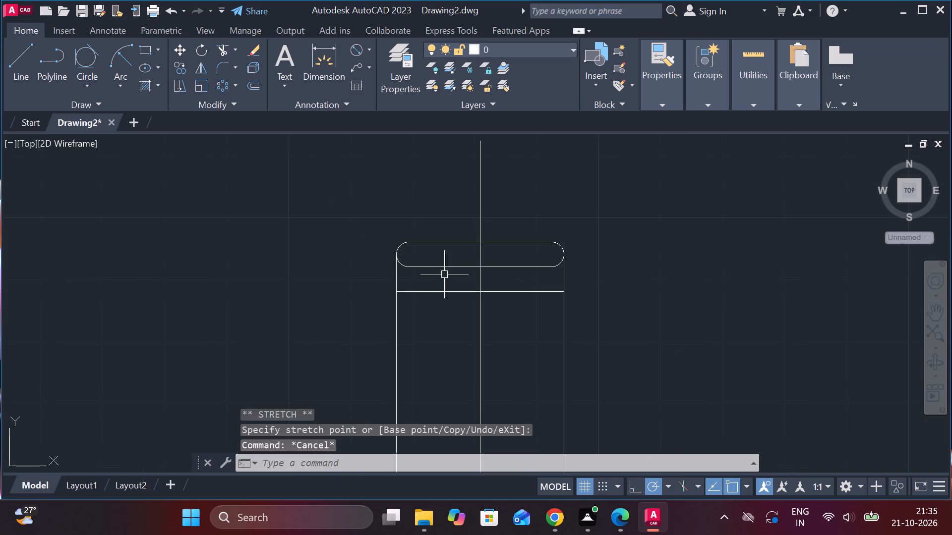
Join the top band's two horizontal lines and two end arcs into one polyline.
scroll(494, 267, "up", 2)
left_click_drag(236, 202, 242, 209)
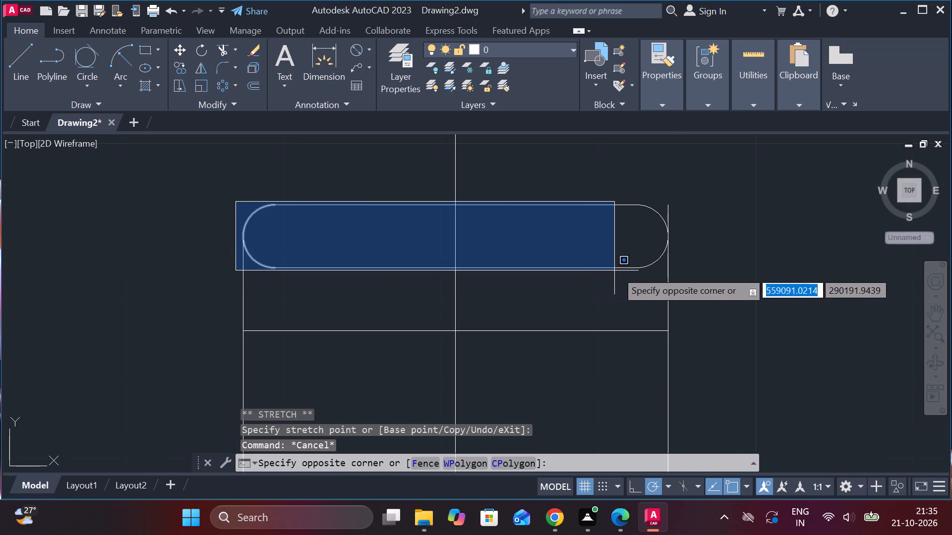
left_click(673, 267)
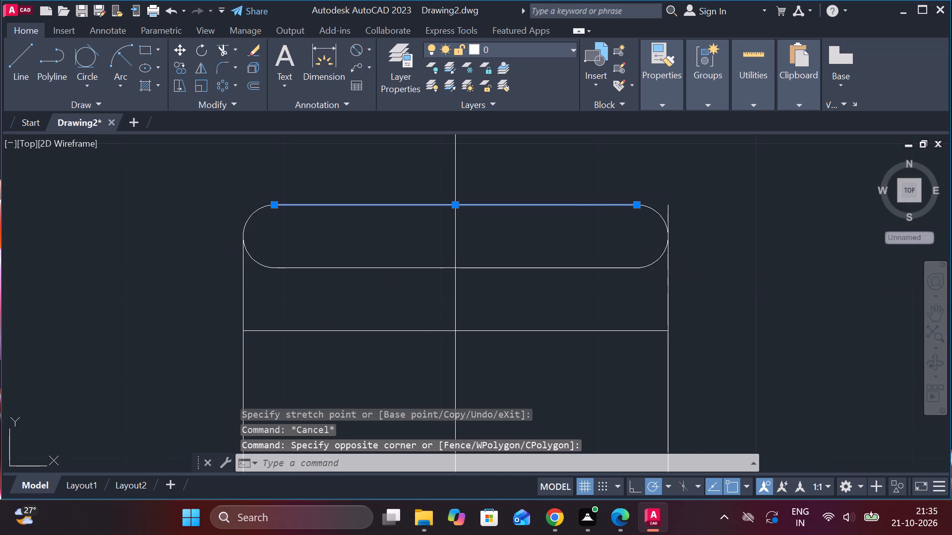
left_click(652, 267)
left_click(569, 269)
left_click(245, 224)
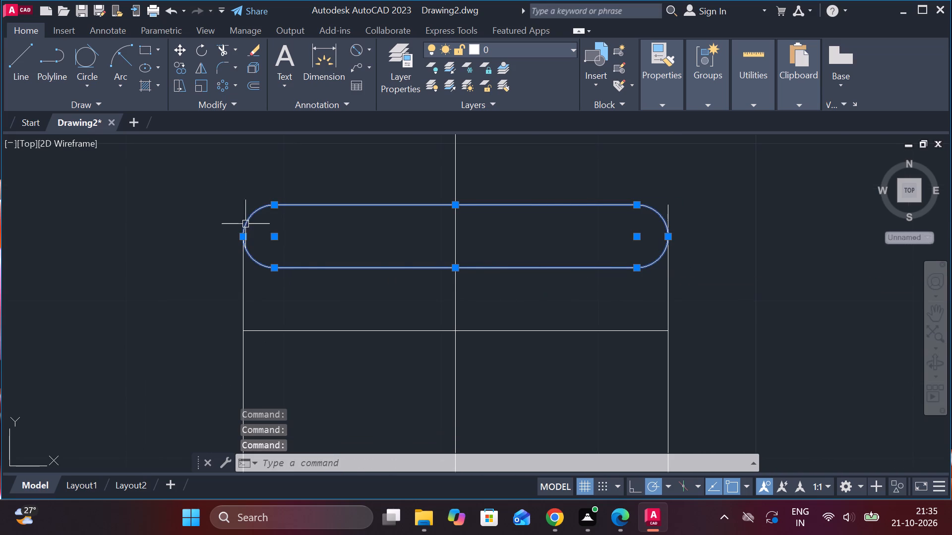
key("j")
key("Return")
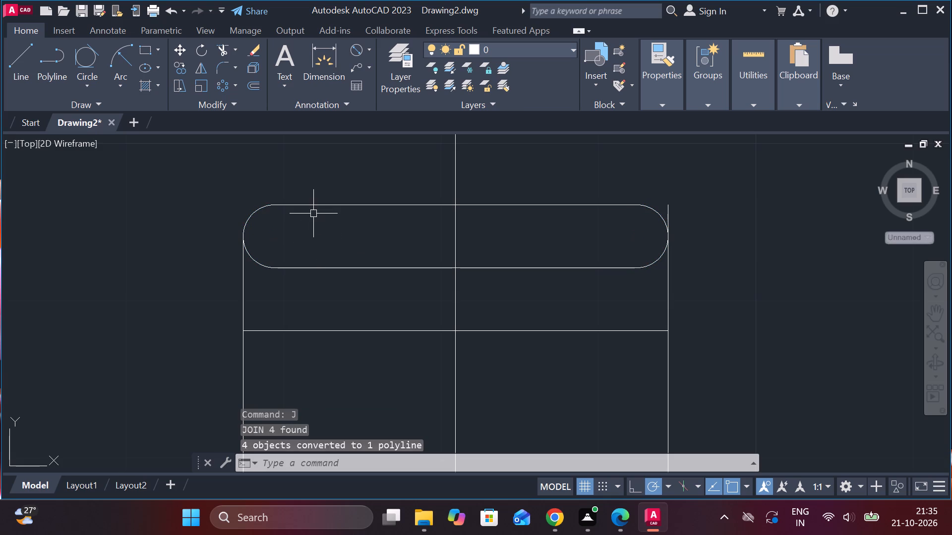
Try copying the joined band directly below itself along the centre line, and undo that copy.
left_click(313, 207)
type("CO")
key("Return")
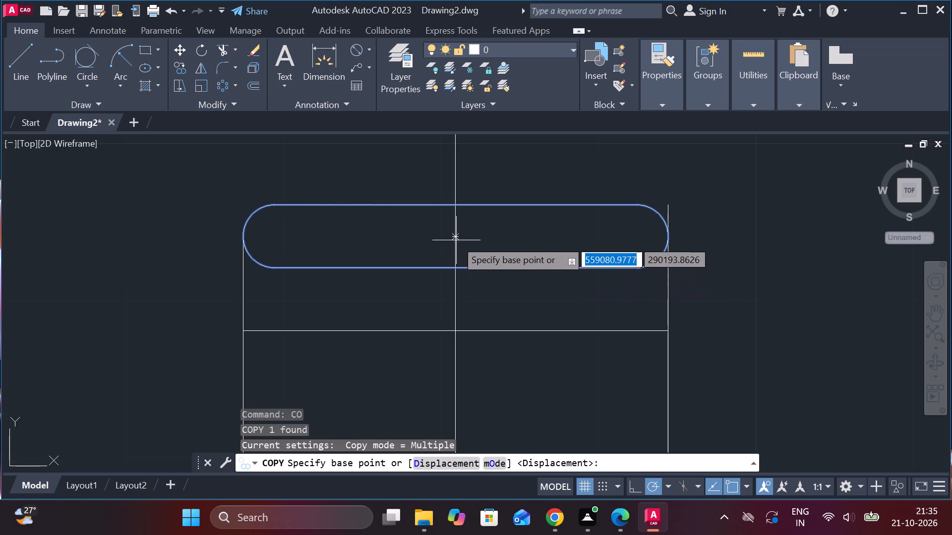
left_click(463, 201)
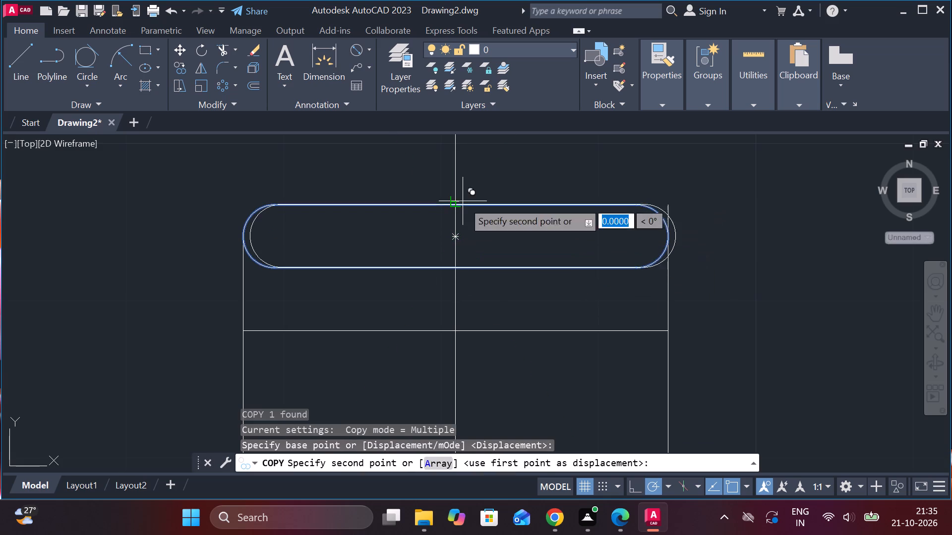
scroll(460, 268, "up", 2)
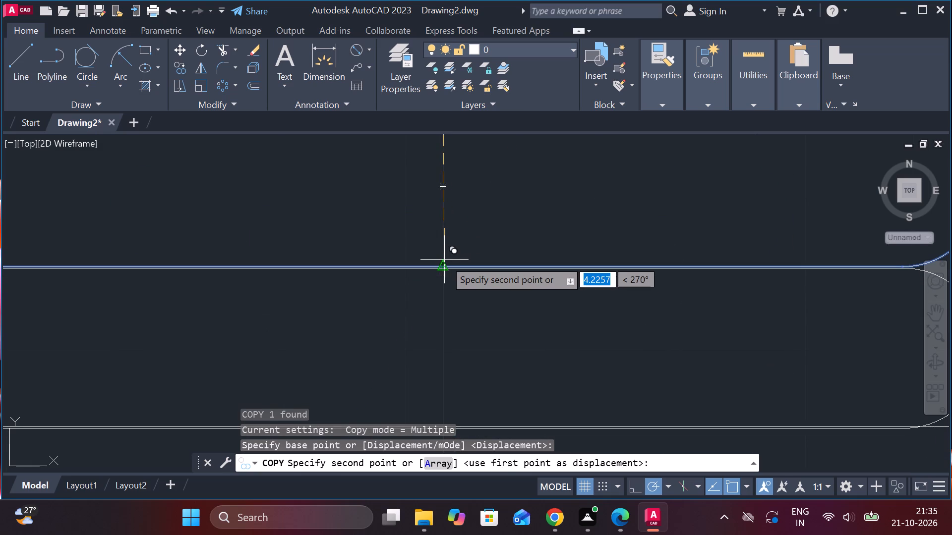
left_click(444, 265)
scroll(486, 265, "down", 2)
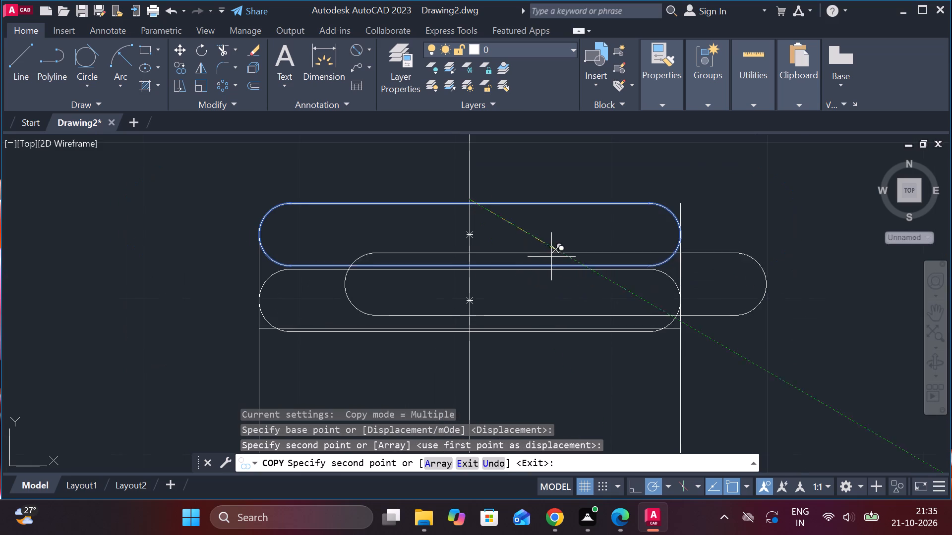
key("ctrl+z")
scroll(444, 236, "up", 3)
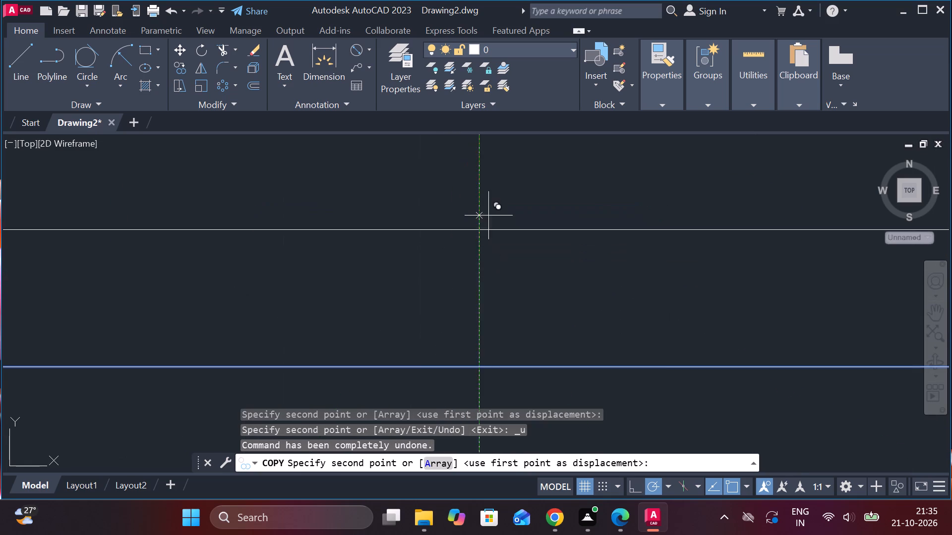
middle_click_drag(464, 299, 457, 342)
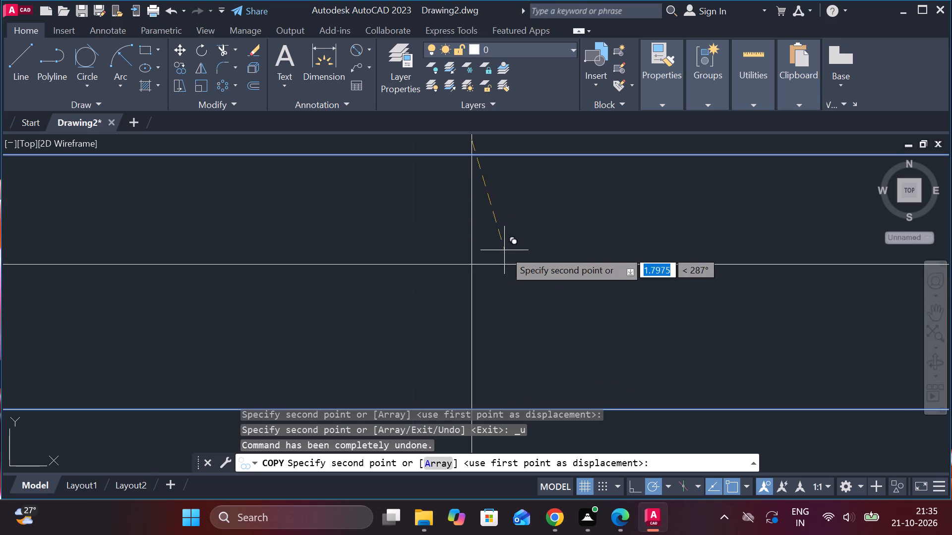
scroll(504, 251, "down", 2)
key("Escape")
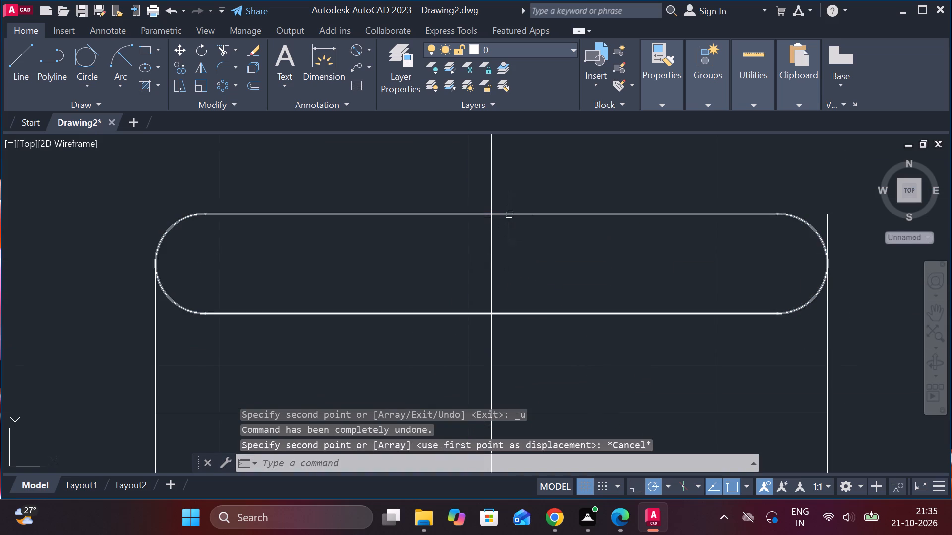
Copy the rounded band from its top midpoint straight down, placing copies at distances of 4 and 8.
left_click(509, 214)
key("c")
key("o")
key("Return")
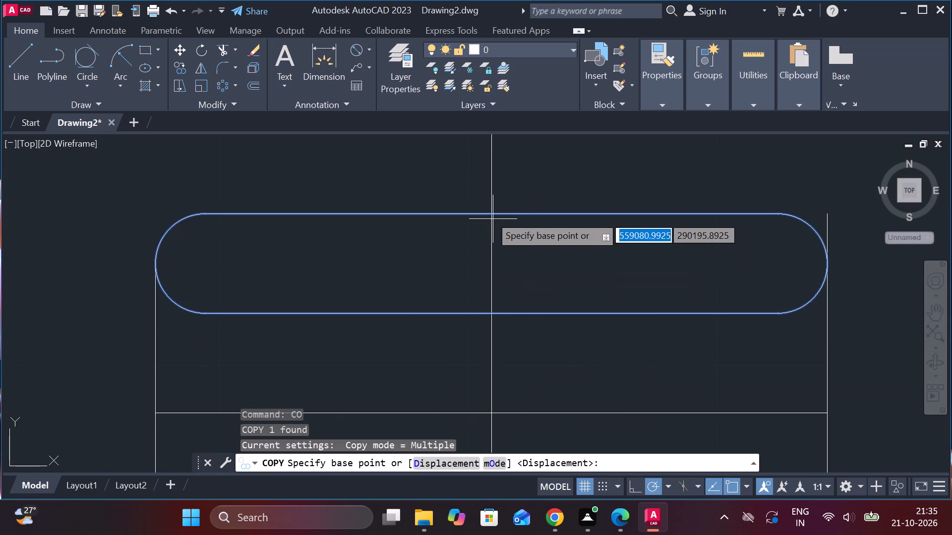
left_click(488, 212)
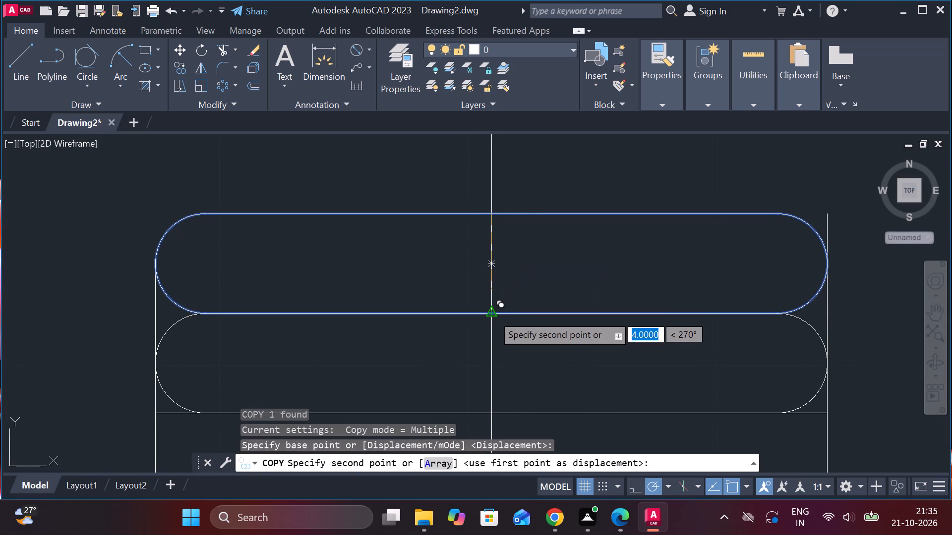
left_click(492, 315)
middle_click_drag(499, 313, 484, 198)
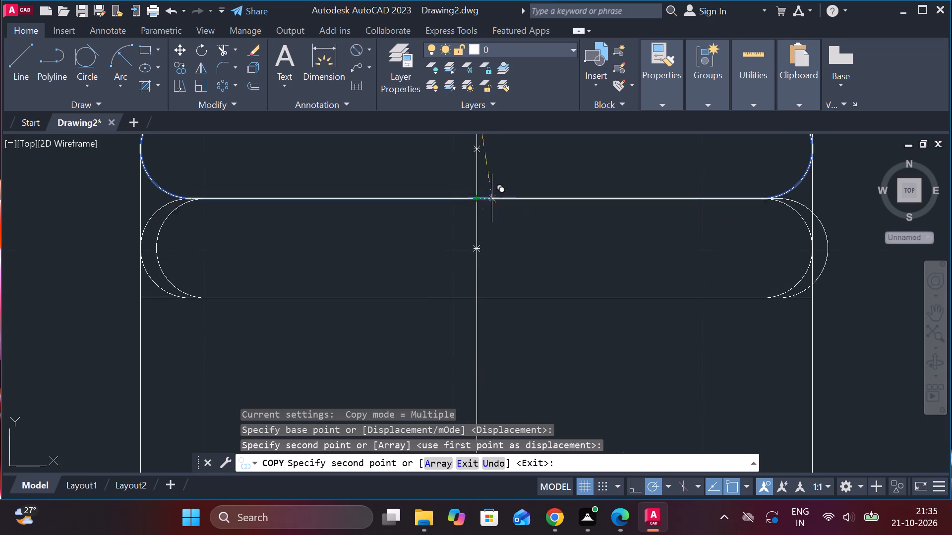
left_click(481, 297)
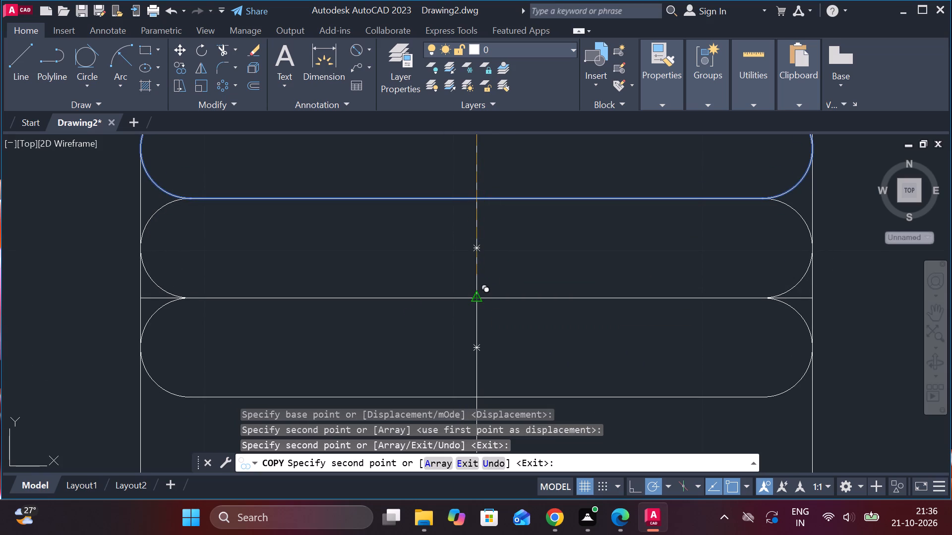
Place further copies of the rounded band straight down at distances of 12, 16, 20, 24, 28, 32, 36 and 40.
type("12")
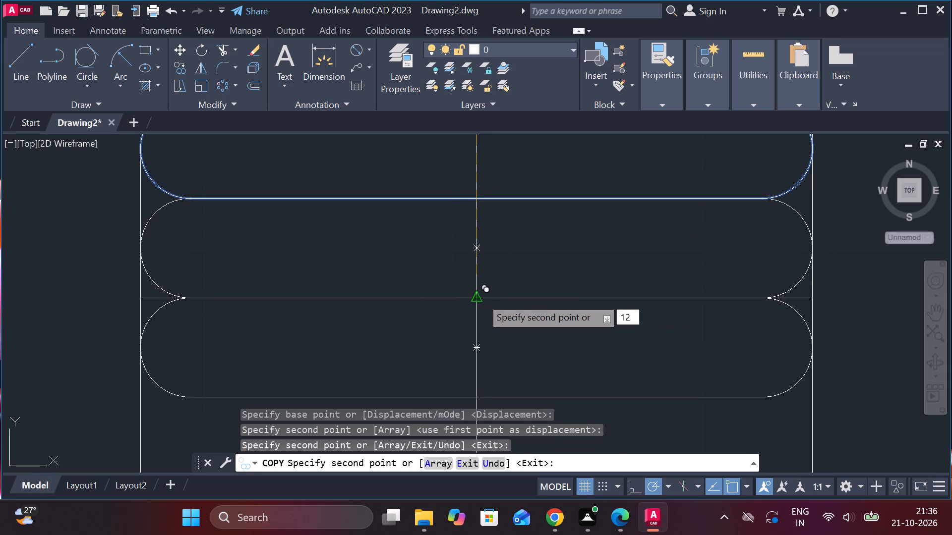
key("Return")
type("16")
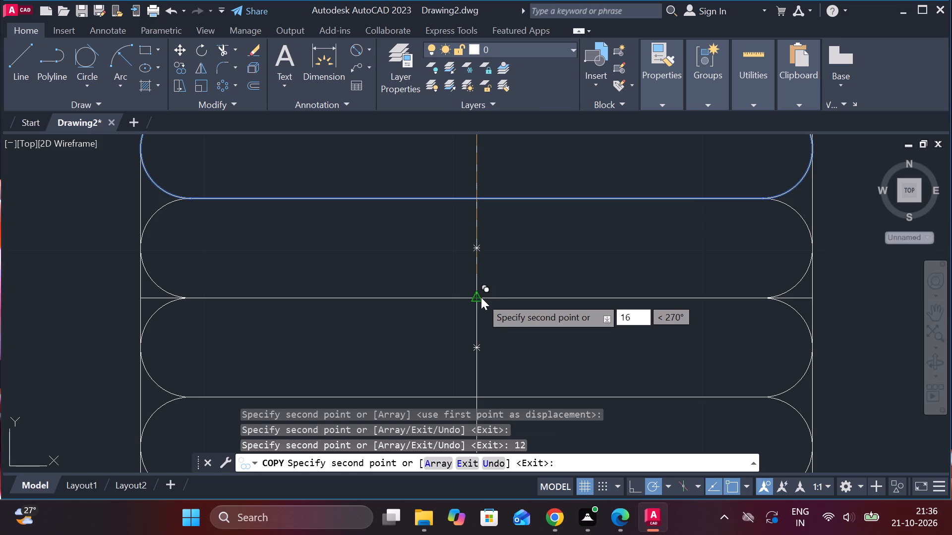
key("Return")
type("20")
key("Return")
type("24")
key("Return")
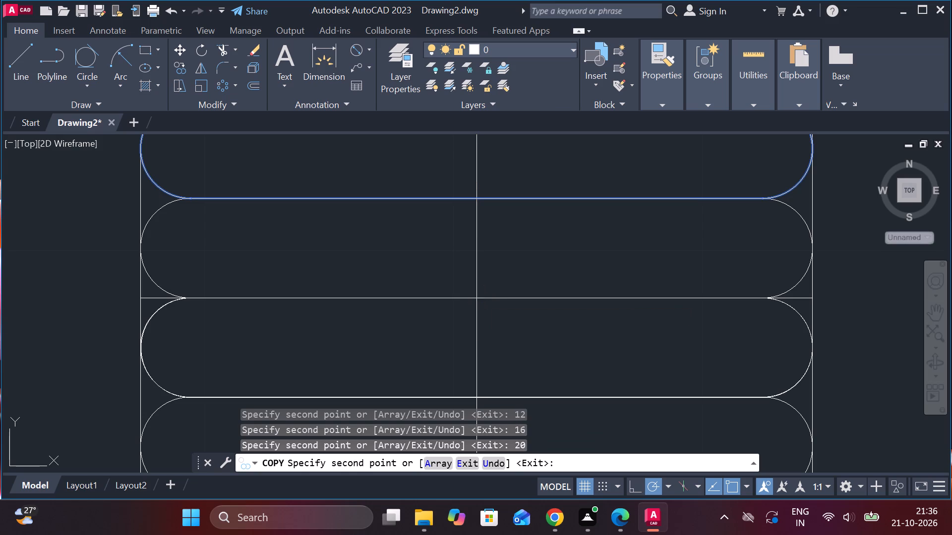
type("28")
key("Return")
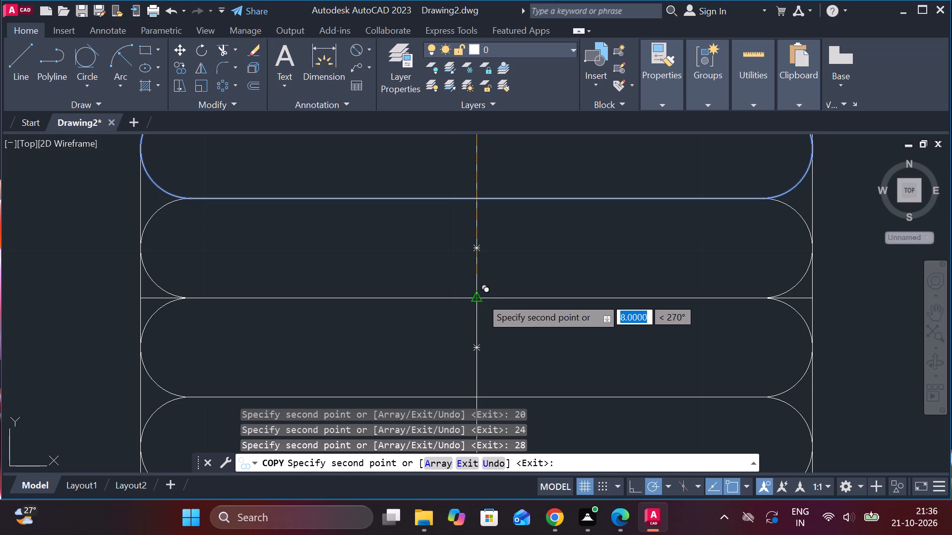
type("32")
key("Return")
key("3")
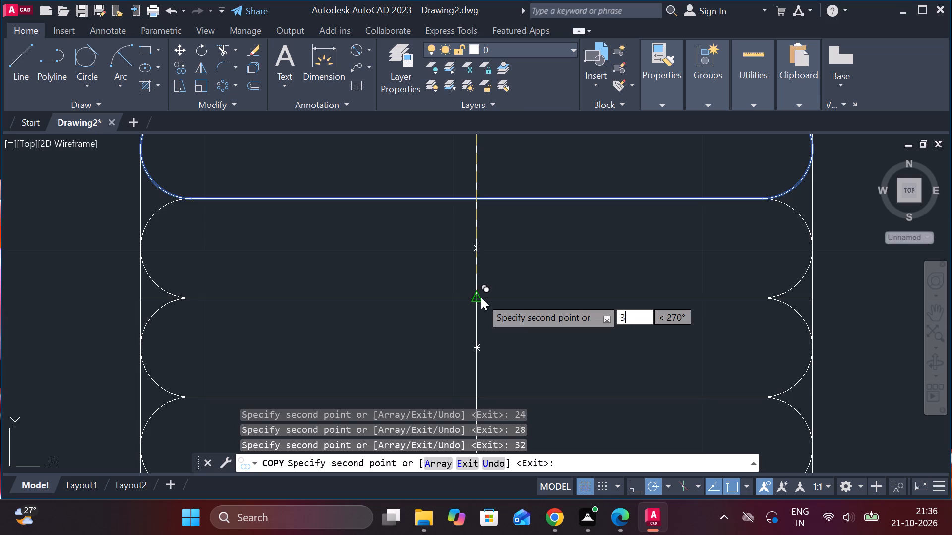
key("6")
key("Return")
type("40")
key("Return")
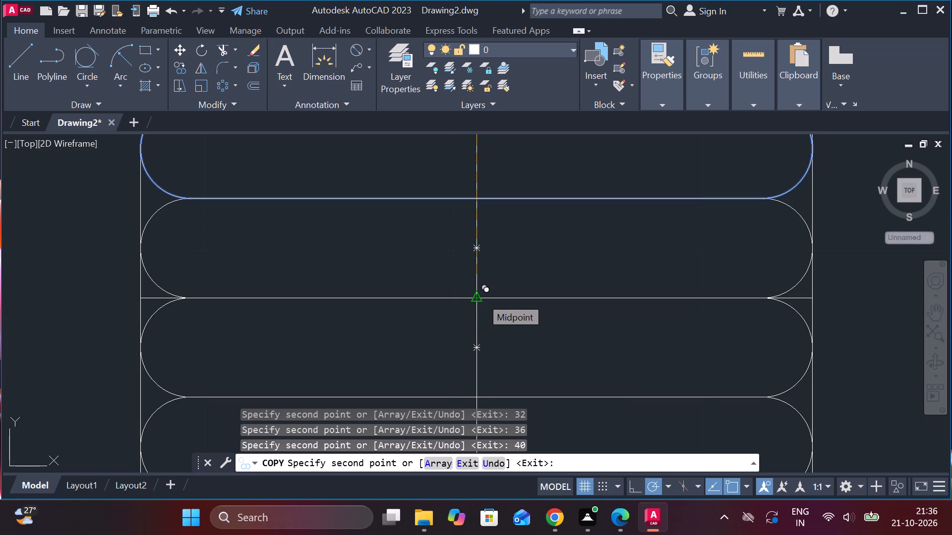
Place one more copy of the rounded band straight down at a distance of 4448.
type("44")
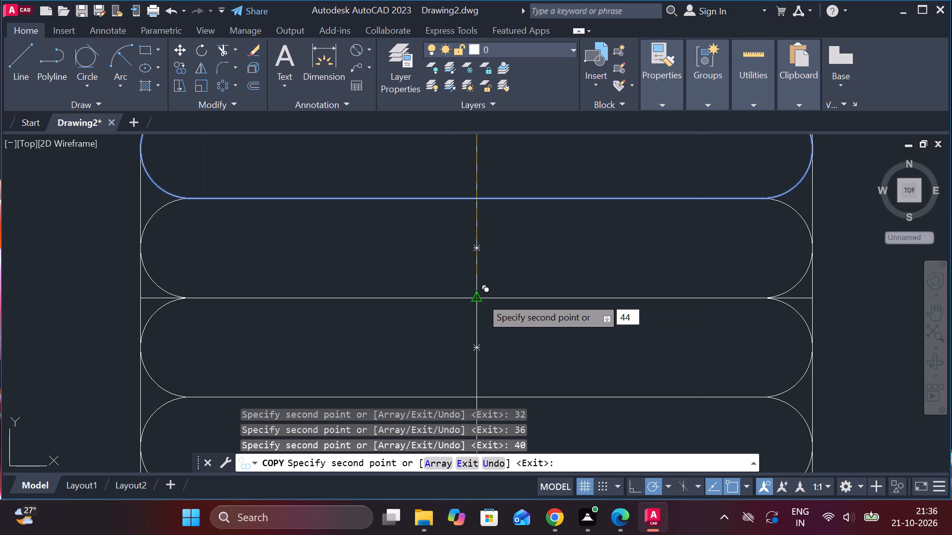
type("49")
key("BackSpace")
key("8")
key("Return")
Place a final copy of the rounded band against the bottom of the lowest band in the stack and finish copying.
scroll(560, 431, "down", 3)
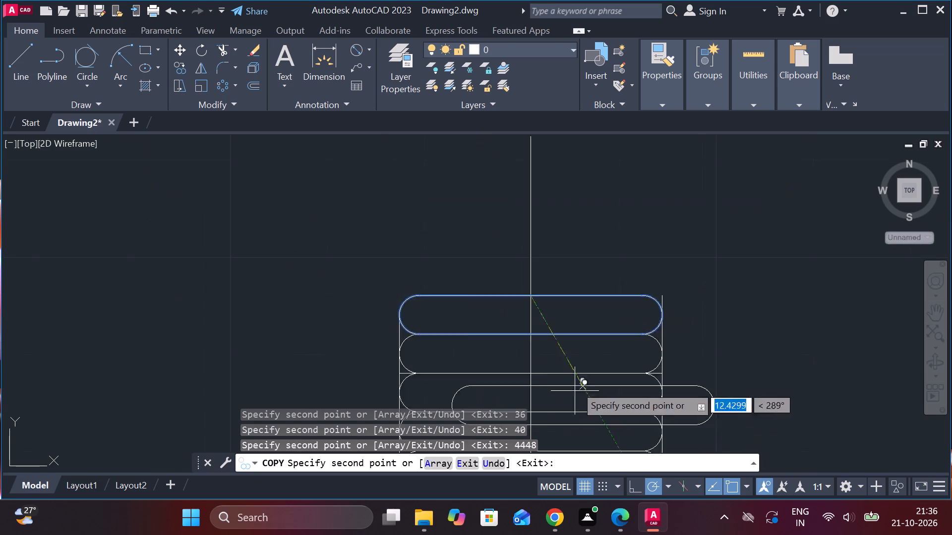
middle_click_drag(569, 300, 505, 102)
scroll(536, 252, "down", 2)
scroll(561, 264, "up", 1)
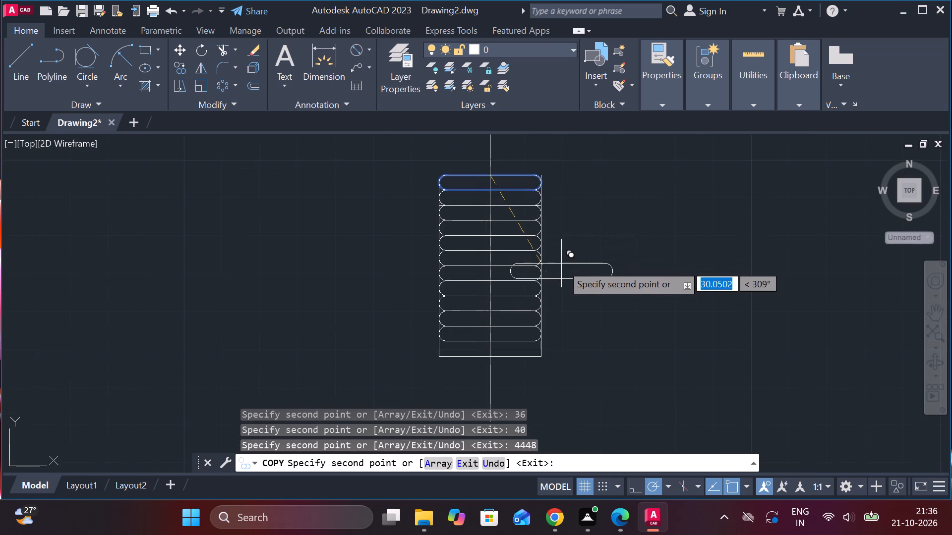
scroll(502, 341, "up", 2)
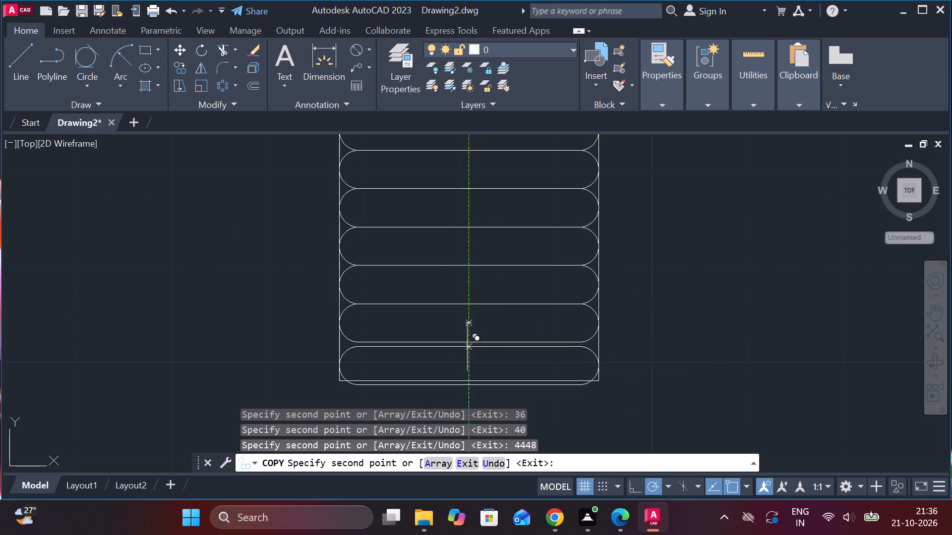
left_click(473, 343)
scroll(616, 300, "down", 2)
key("Escape")
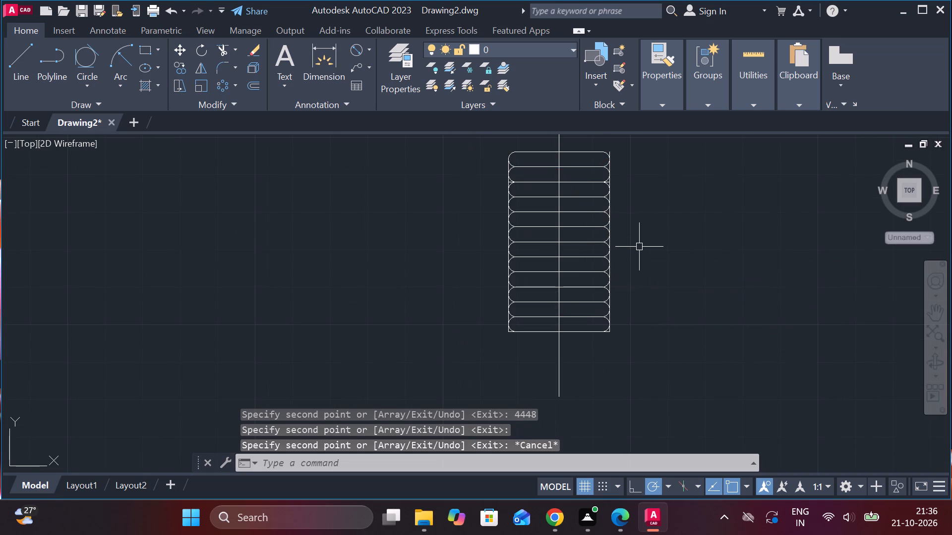
Trim the horizontal line stubs projecting beyond the rounded ends on both sides of the second-to-third band joint.
scroll(629, 223, "up", 1)
scroll(629, 223, "down", 1)
scroll(614, 202, "up", 1)
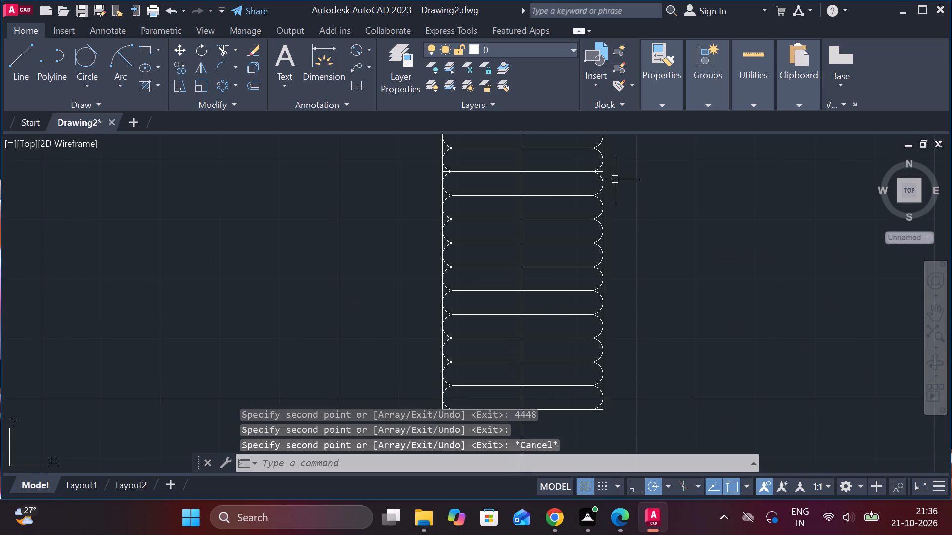
middle_click_drag(639, 177, 572, 274)
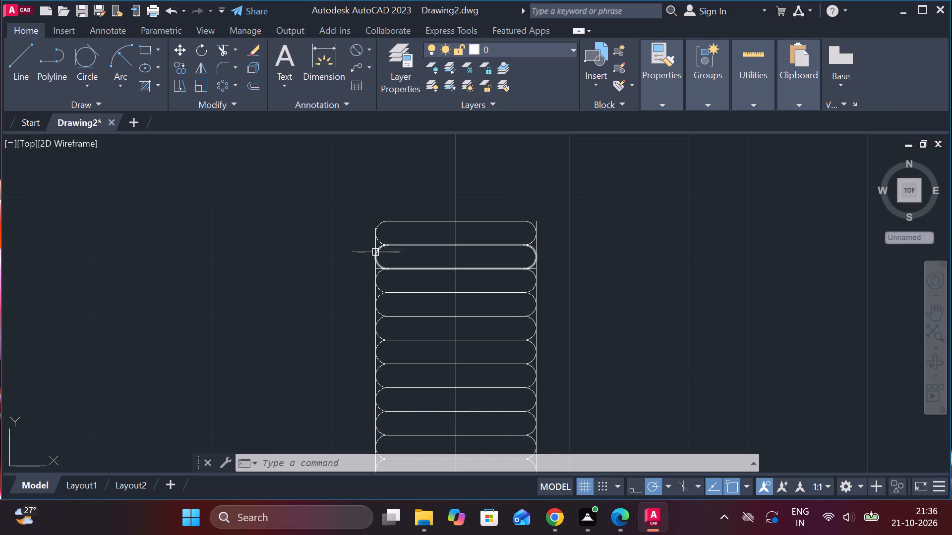
scroll(375, 264, "up", 2)
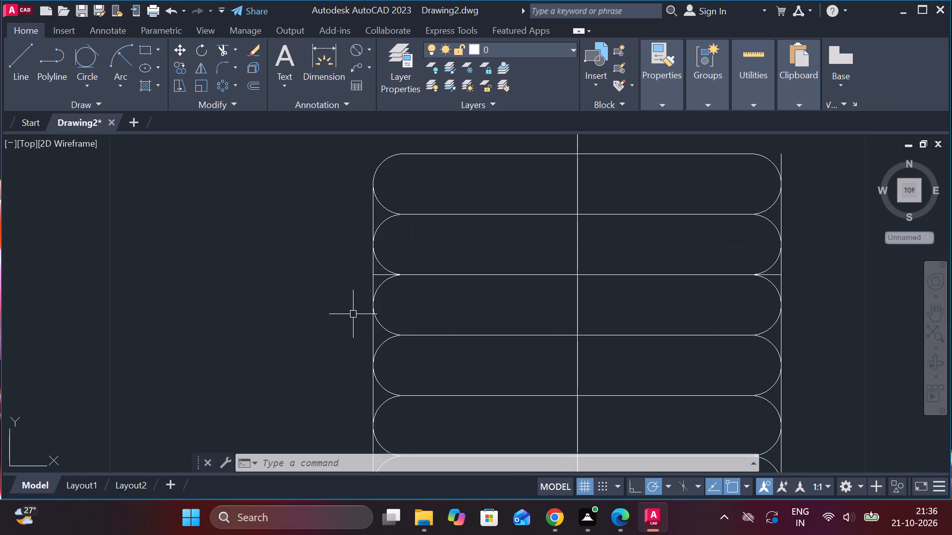
scroll(375, 269, "up", 1)
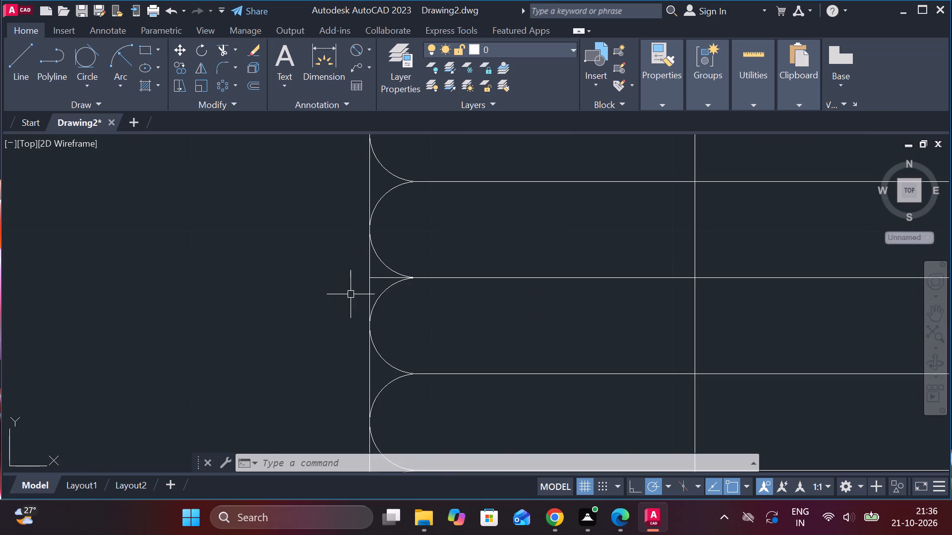
type("TR")
key("space")
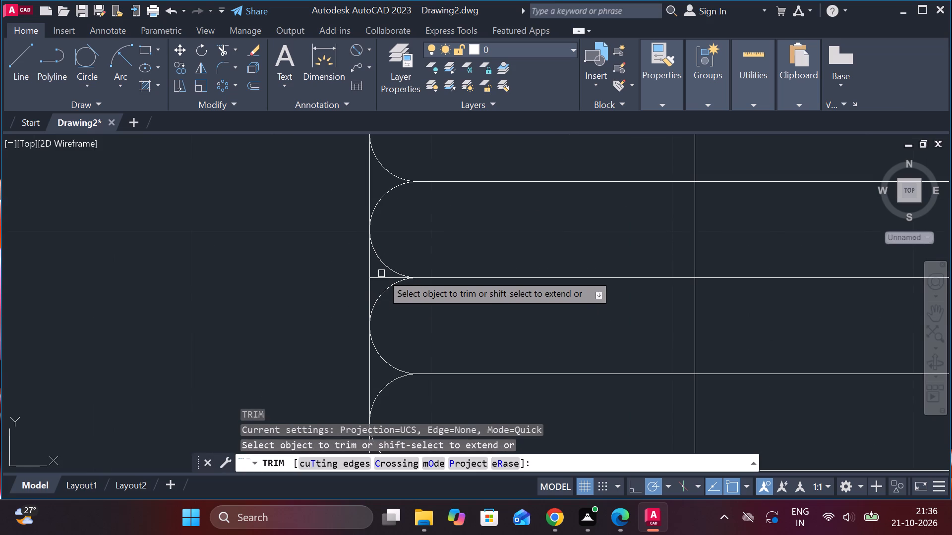
left_click(382, 274)
scroll(382, 275, "down", 2)
middle_click_drag(386, 348, 427, 188)
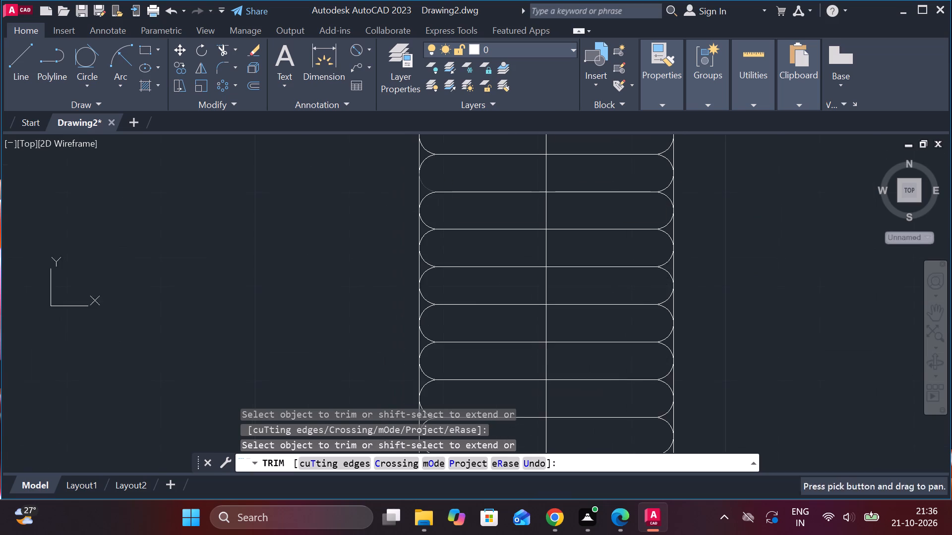
scroll(492, 321, "down", 1)
scroll(606, 206, "up", 3)
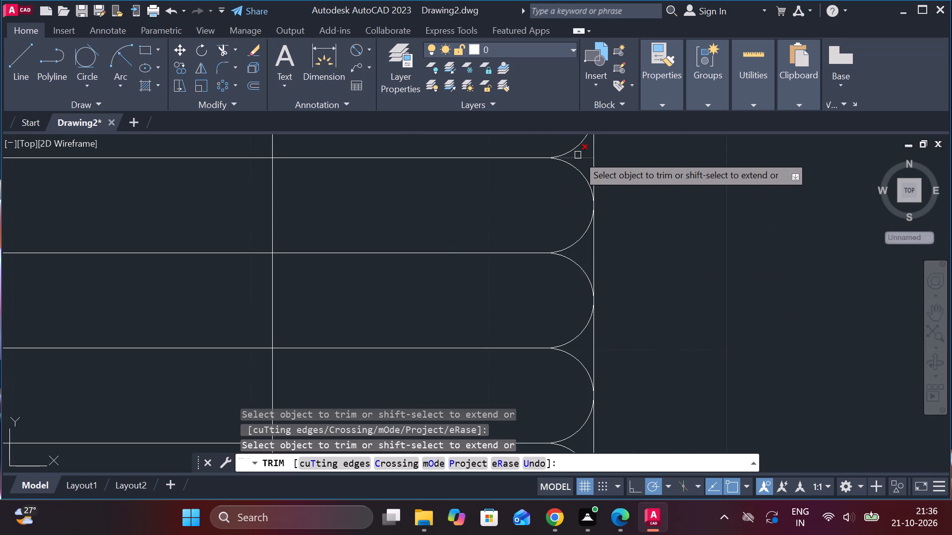
left_click(578, 155)
scroll(592, 167, "down", 3)
scroll(595, 173, "up", 2)
key("Escape")
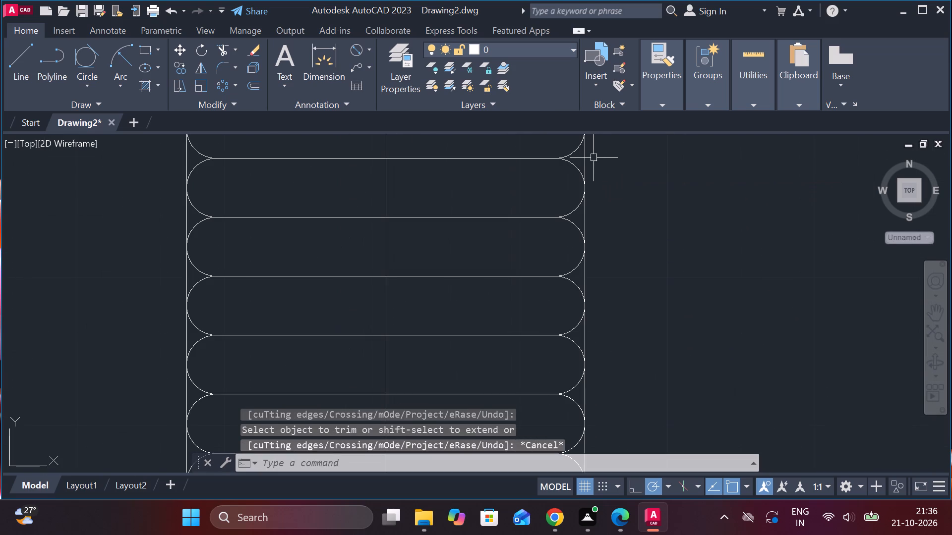
Erase the two vertical outline edges on either side of the band stack.
left_click(582, 155)
scroll(538, 198, "down", 3)
scroll(412, 205, "up", 2)
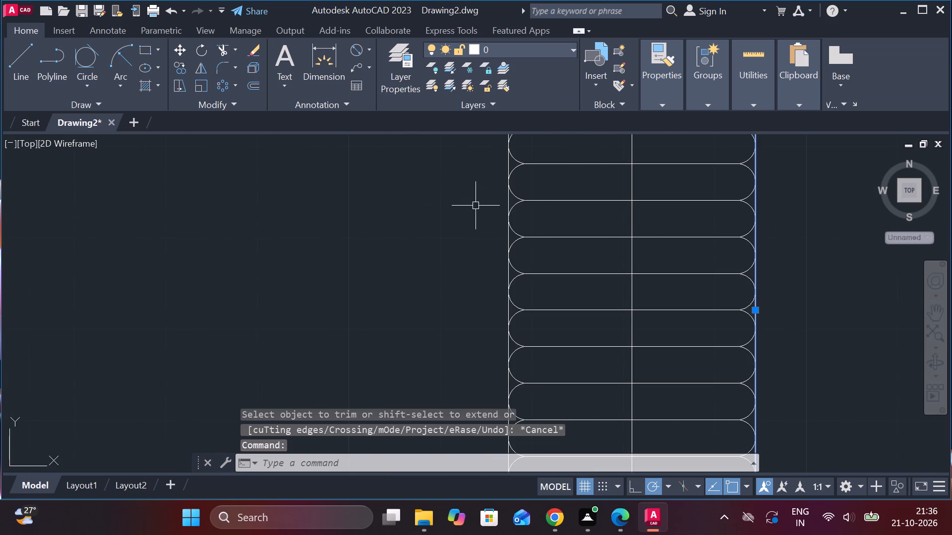
left_click(507, 201)
type("E")
key("space")
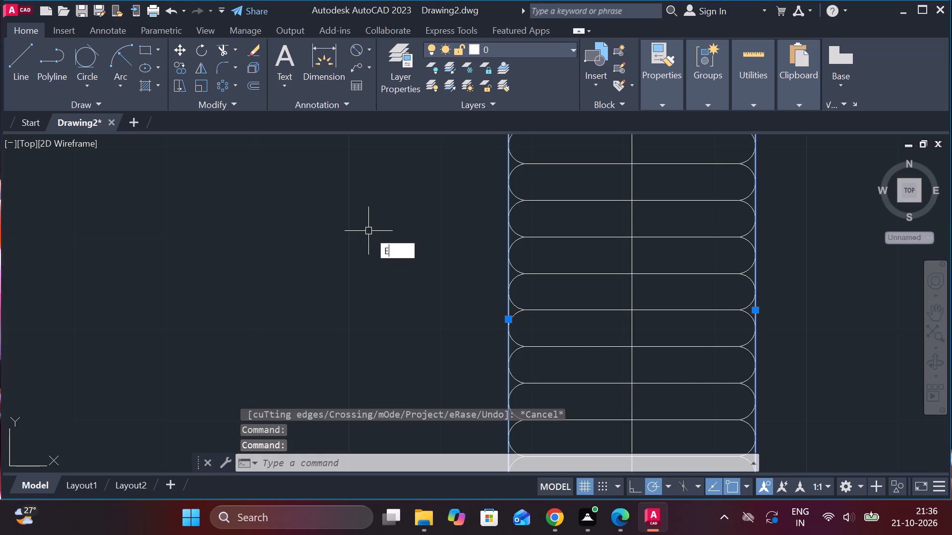
scroll(368, 231, "down", 3)
scroll(464, 310, "up", 3)
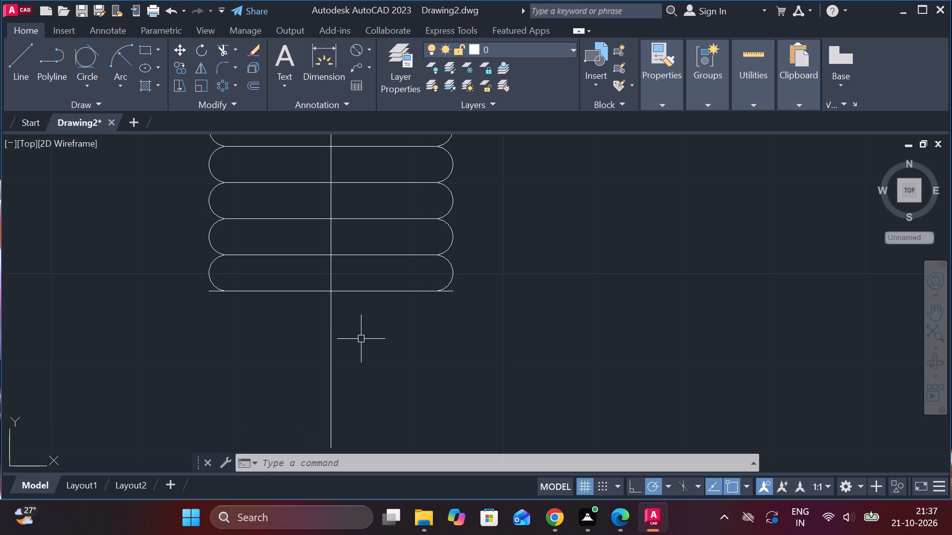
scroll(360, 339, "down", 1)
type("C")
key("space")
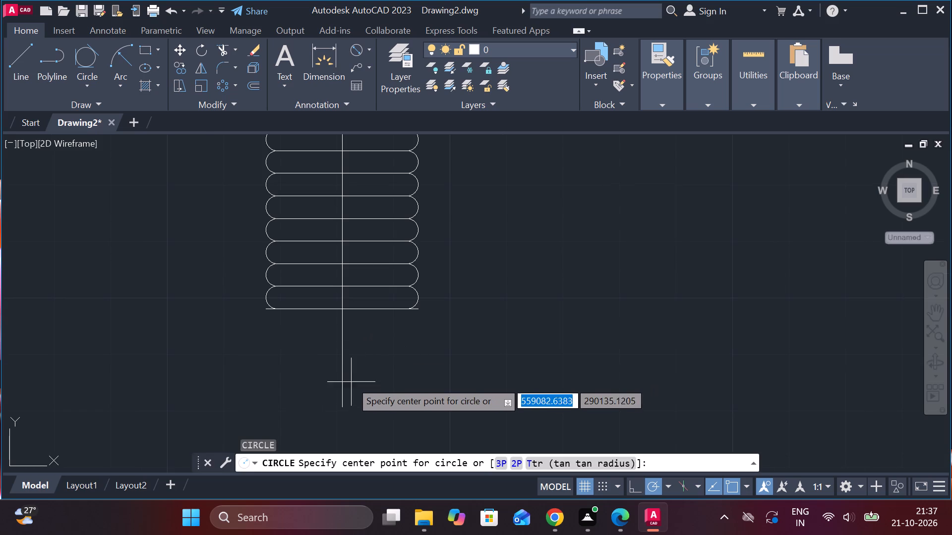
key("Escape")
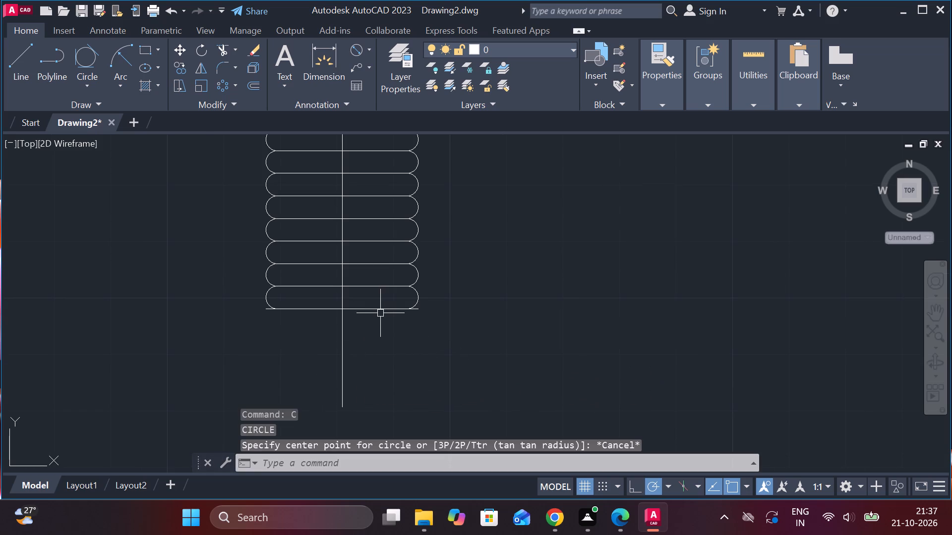
Offset the horizontal bottom line of the band stack 20 downward.
scroll(241, 301, "up", 1)
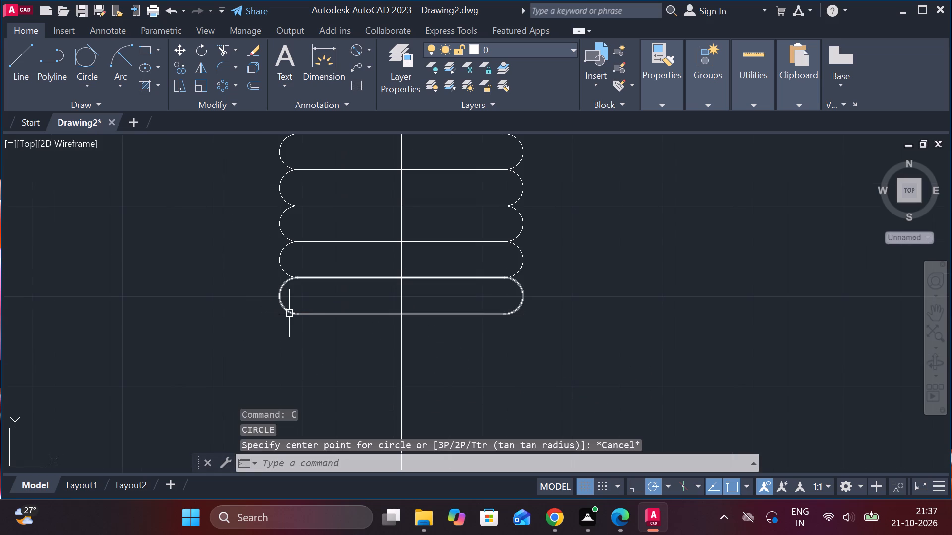
scroll(288, 313, "up", 3)
left_click(250, 319)
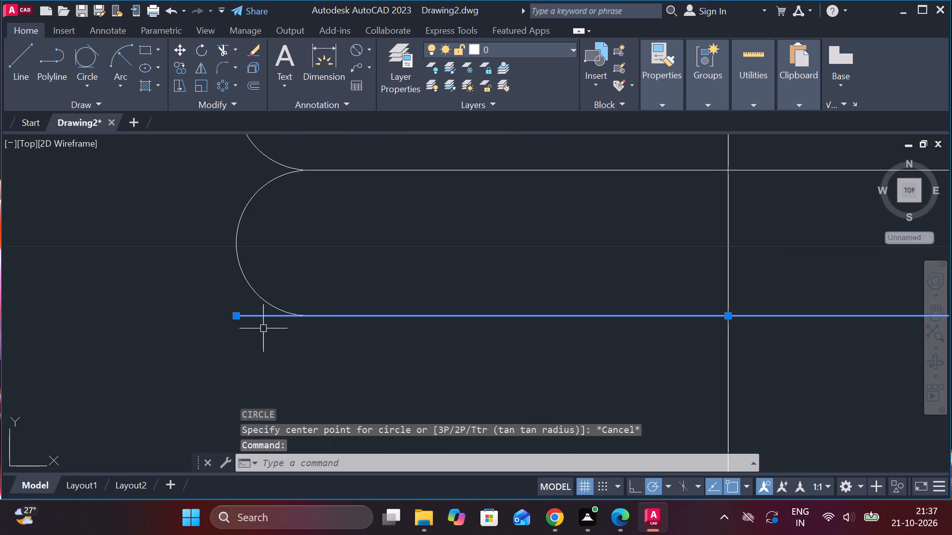
key("o")
key("Return")
key("Return")
scroll(304, 356, "down", 3)
middle_click_drag(317, 363, 296, 331)
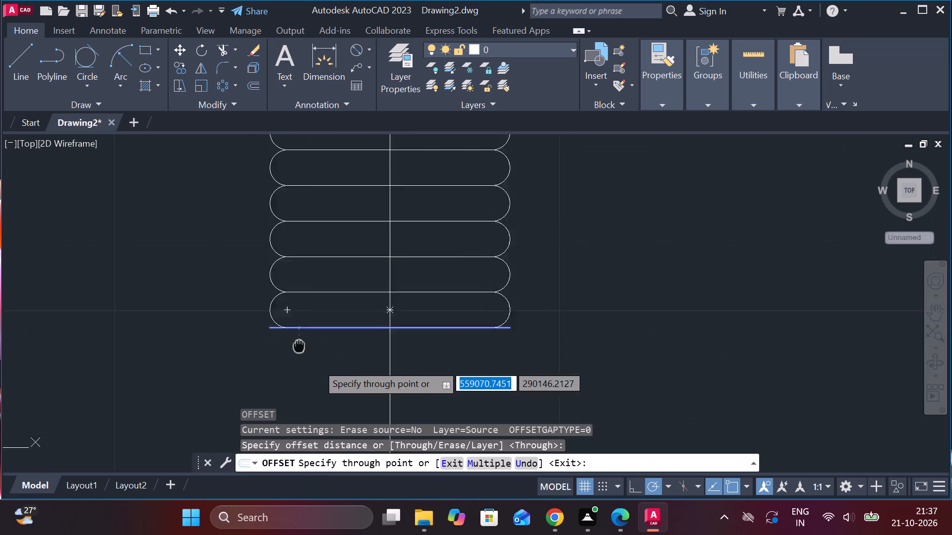
middle_click_drag(296, 331, 295, 327)
type("20")
key("Return")
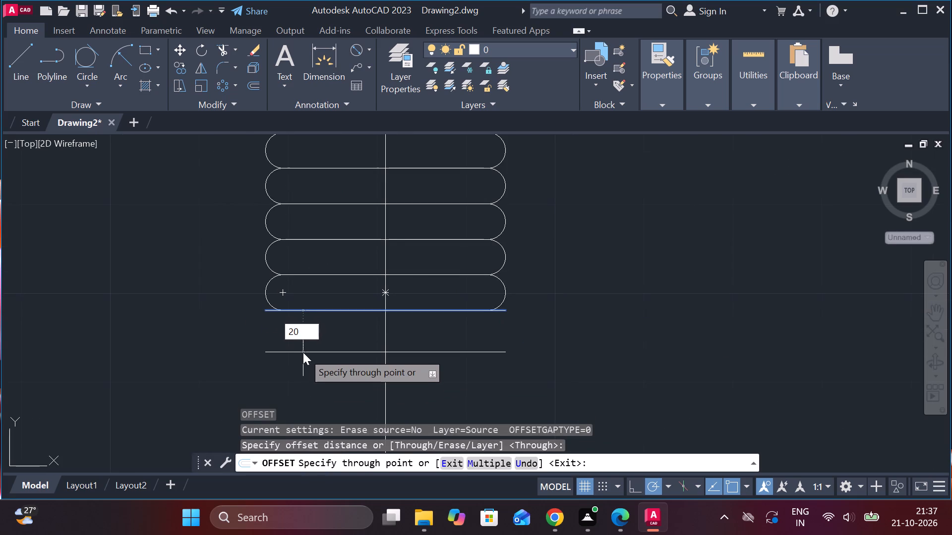
scroll(311, 349, "down", 2)
middle_click_drag(411, 160, 467, 280)
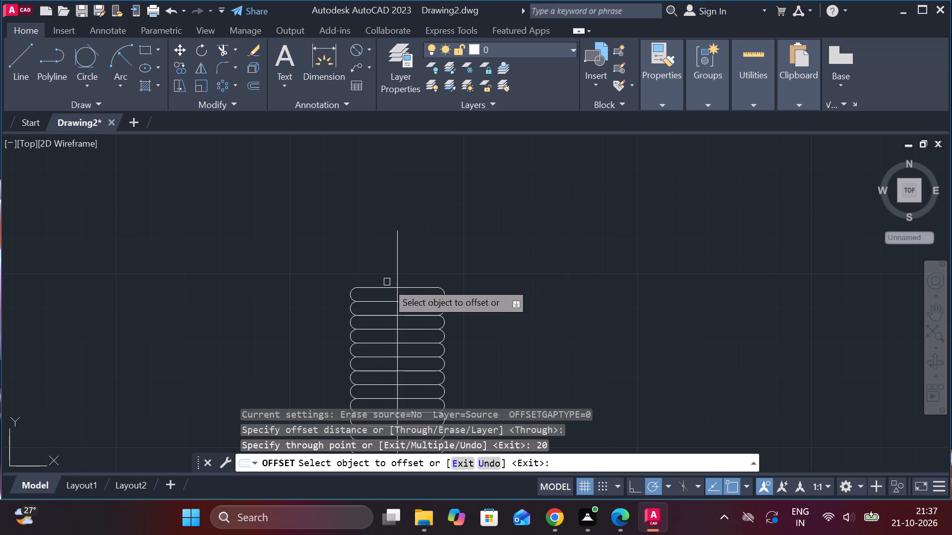
key("Escape")
Draw a horizontal line about 28 long from the top midpoint of the band stack, extending beyond its right side.
key("l")
key("Return")
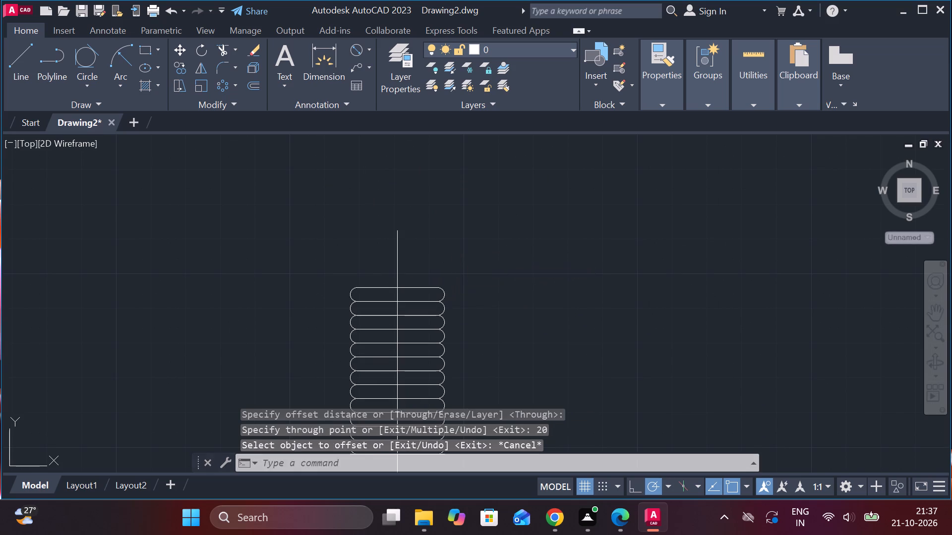
left_click(394, 284)
left_click(493, 285)
key("Escape")
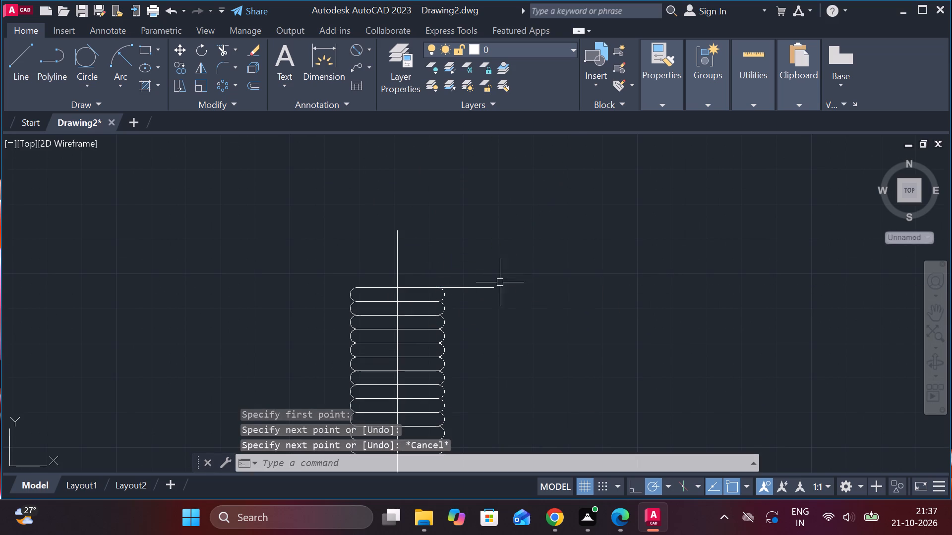
Offset the horizontal line at the top of the stack 20 upward.
left_click(480, 285)
key("o")
key("Return")
key("Return")
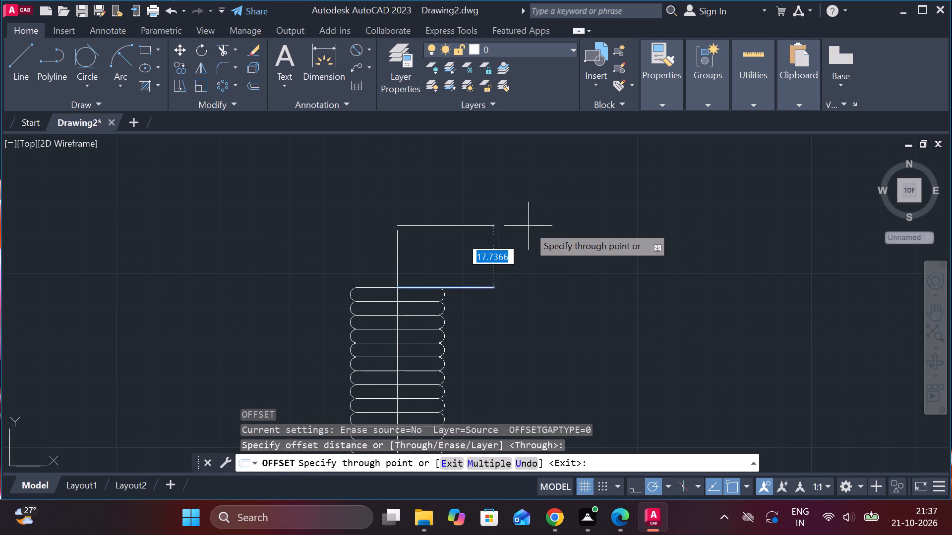
type("20")
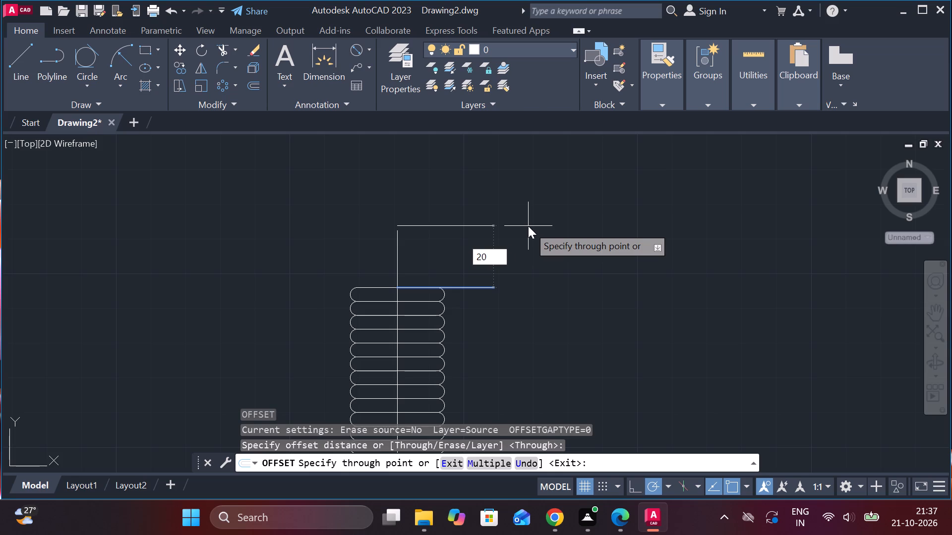
key("Return")
key("Escape")
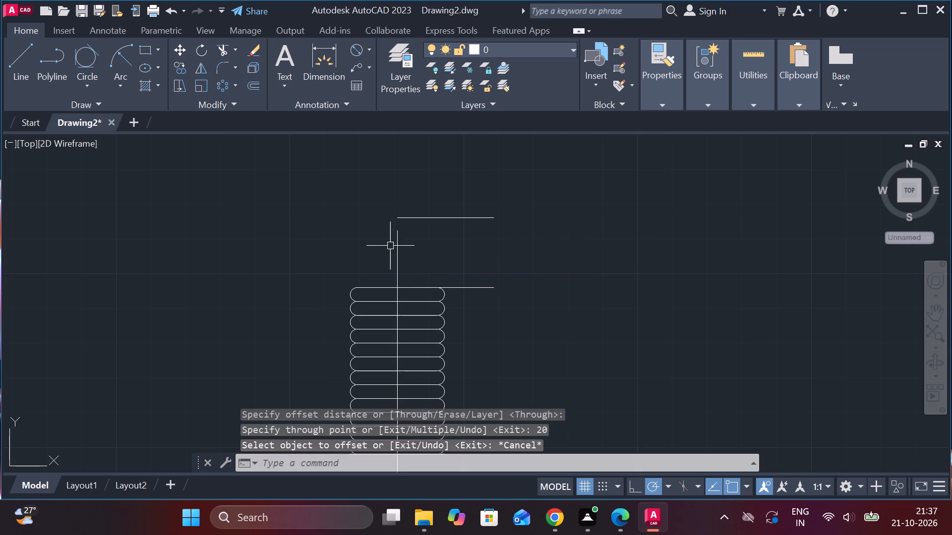
Stretch the upper end of the vertical centre line upward past the upper offset line.
left_click(401, 241)
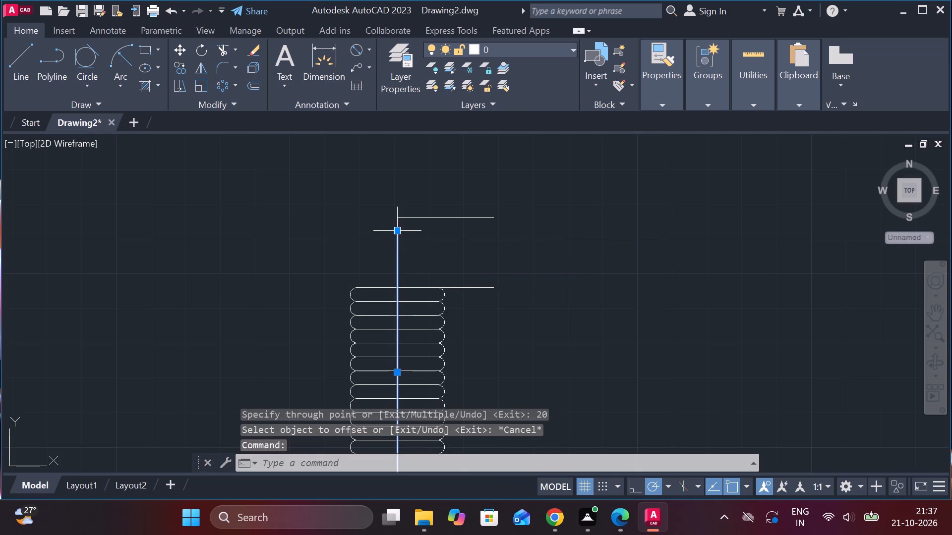
left_click(396, 230)
left_click(392, 168)
key("Escape")
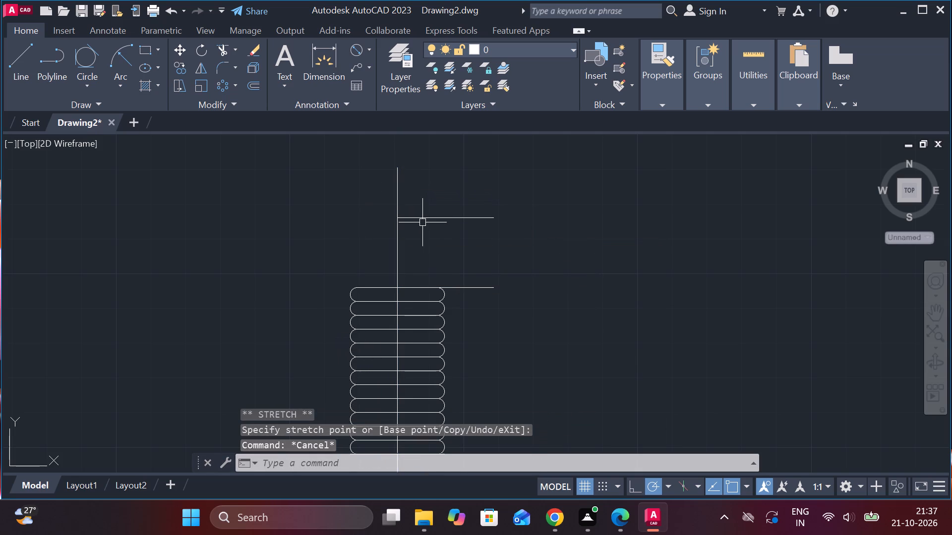
Stretch the left end of the upper offset line about 17 to the left, across the centre line.
left_click(422, 216)
left_click(395, 216)
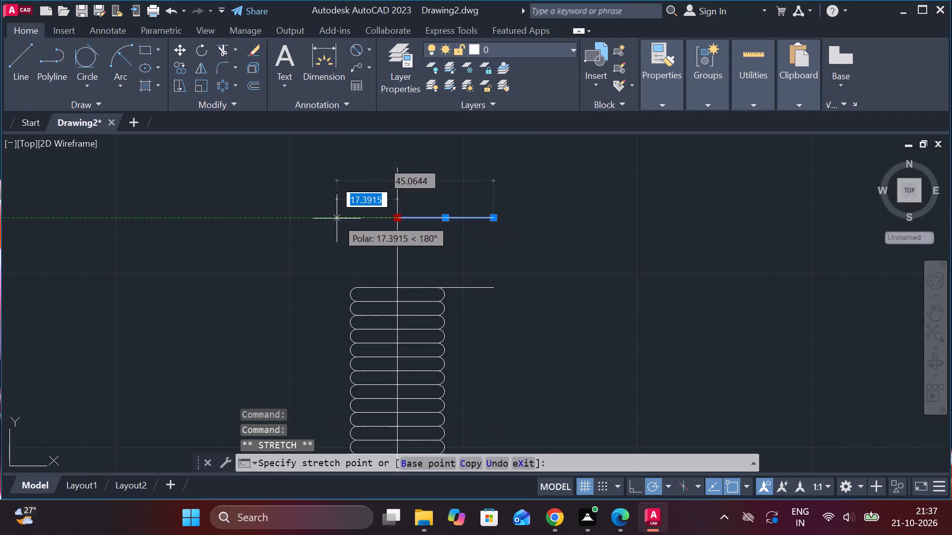
left_click(337, 218)
key("Escape")
Stretch the lower end of the vertical centre line downward past the lower offset line.
scroll(547, 261, "down", 2)
scroll(517, 363, "up", 2)
middle_click_drag(516, 353, 514, 345)
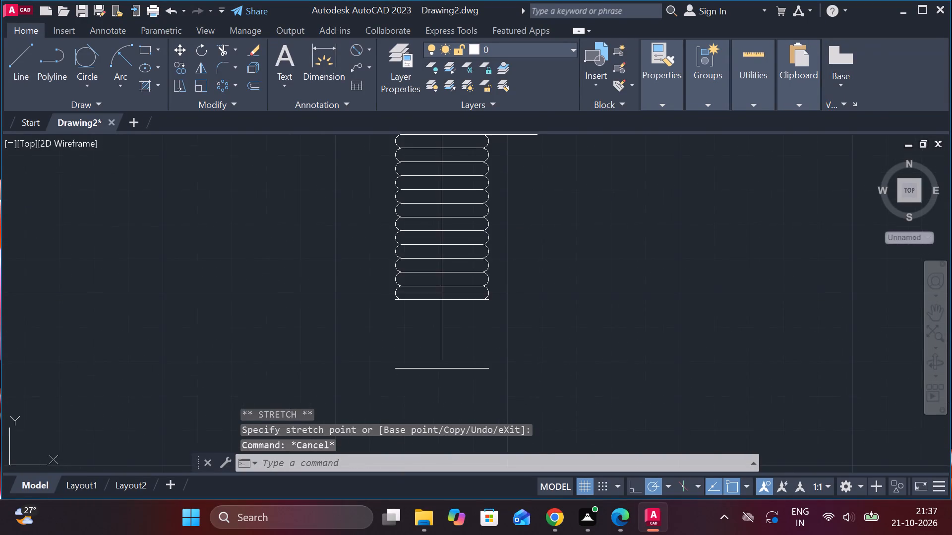
middle_click_drag(514, 345, 514, 321)
left_click(442, 308)
left_click(443, 331)
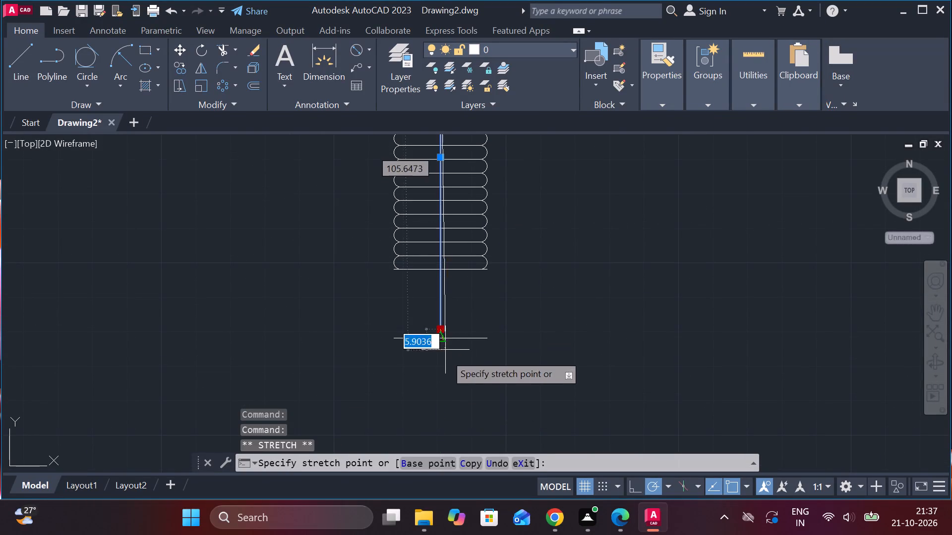
left_click(443, 359)
key("Escape")
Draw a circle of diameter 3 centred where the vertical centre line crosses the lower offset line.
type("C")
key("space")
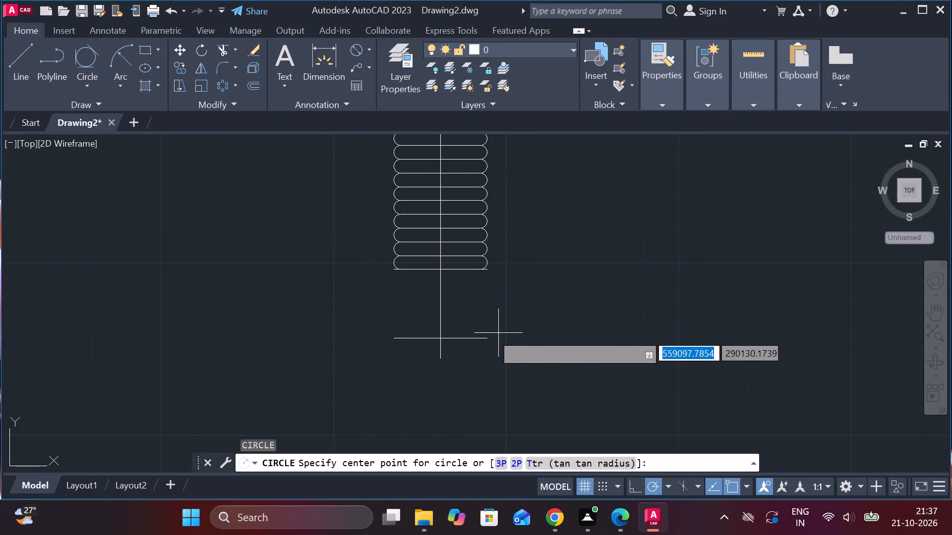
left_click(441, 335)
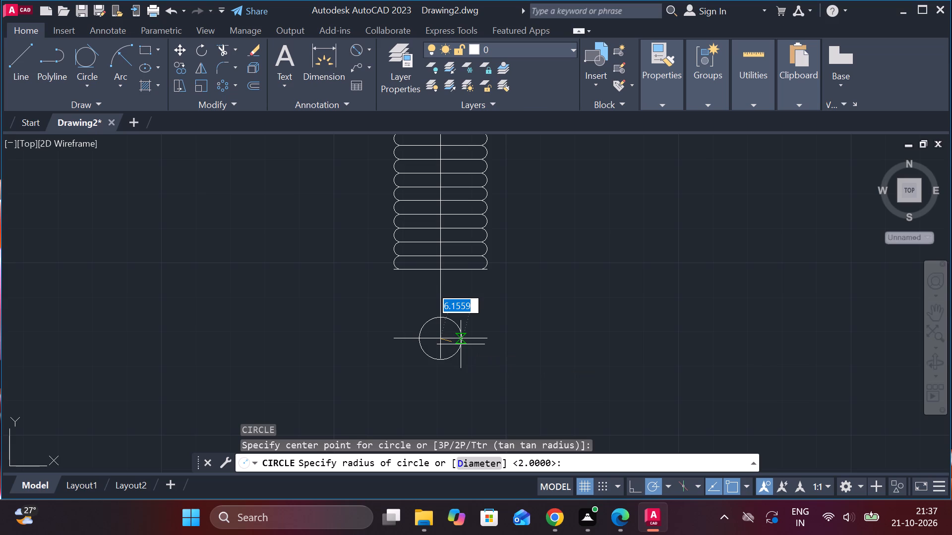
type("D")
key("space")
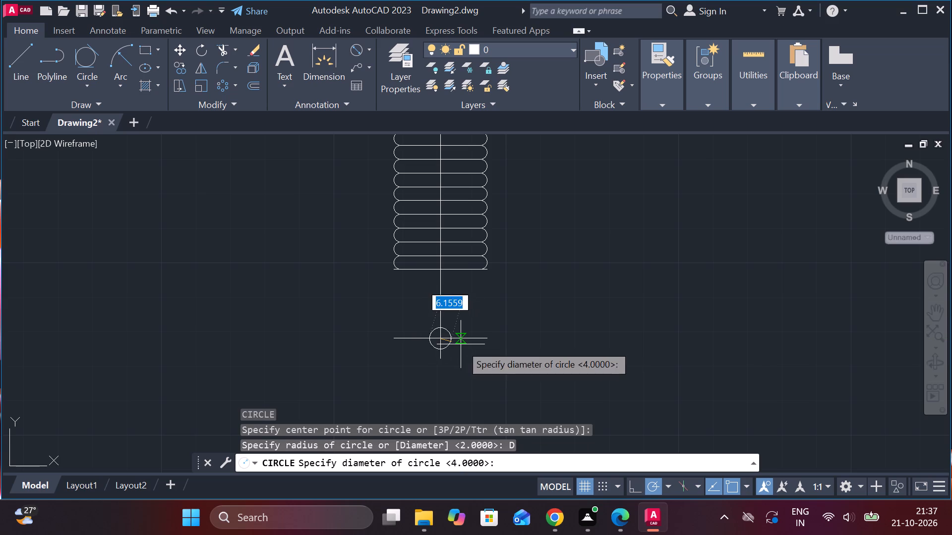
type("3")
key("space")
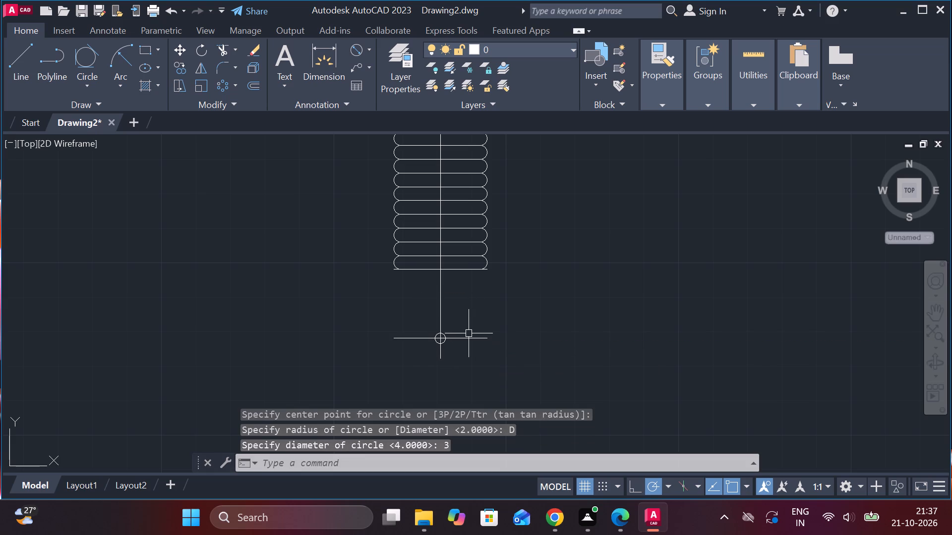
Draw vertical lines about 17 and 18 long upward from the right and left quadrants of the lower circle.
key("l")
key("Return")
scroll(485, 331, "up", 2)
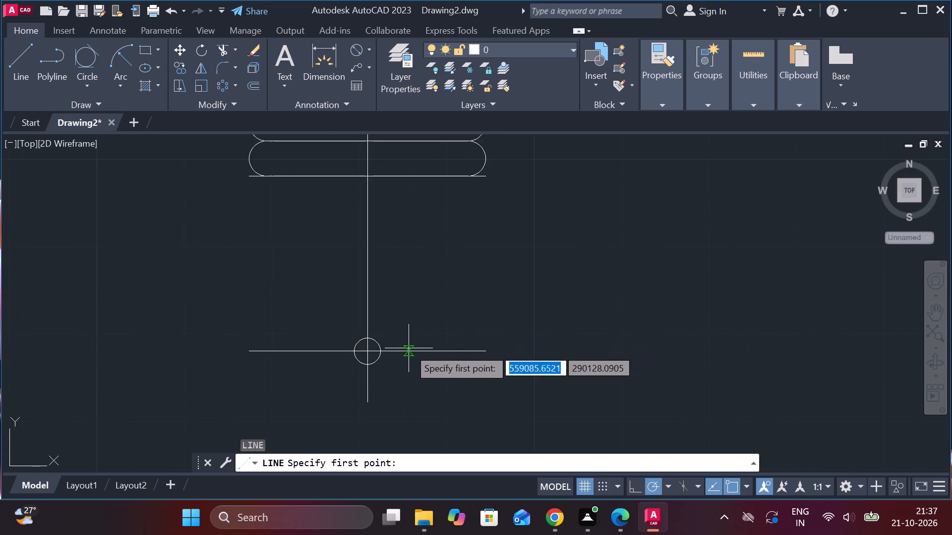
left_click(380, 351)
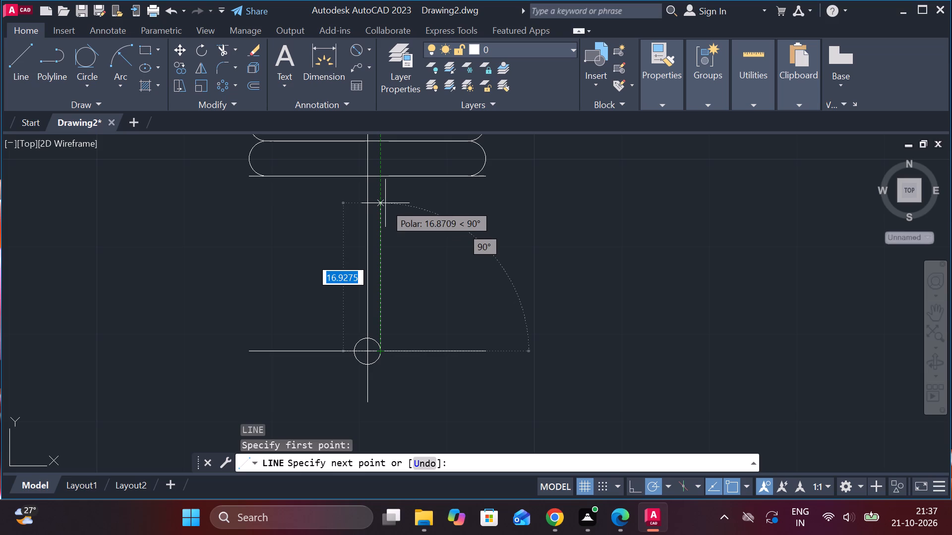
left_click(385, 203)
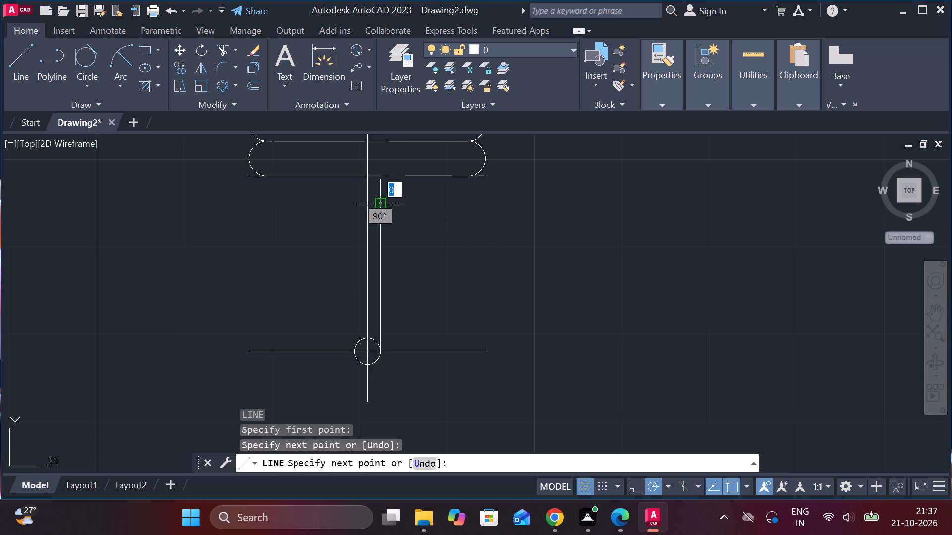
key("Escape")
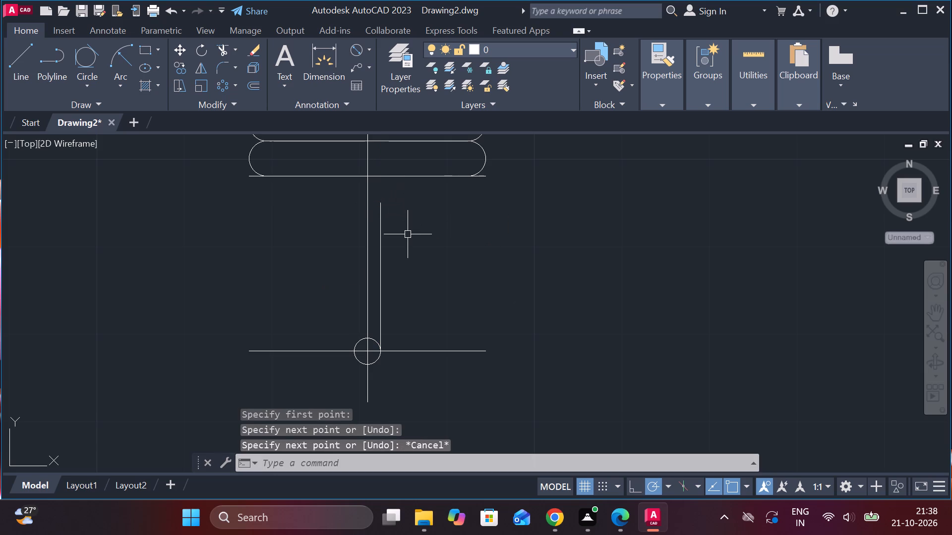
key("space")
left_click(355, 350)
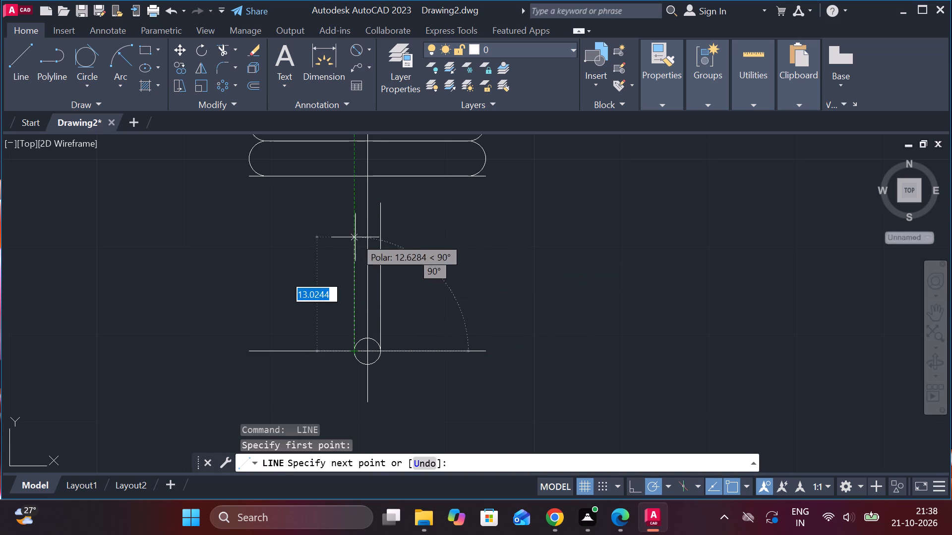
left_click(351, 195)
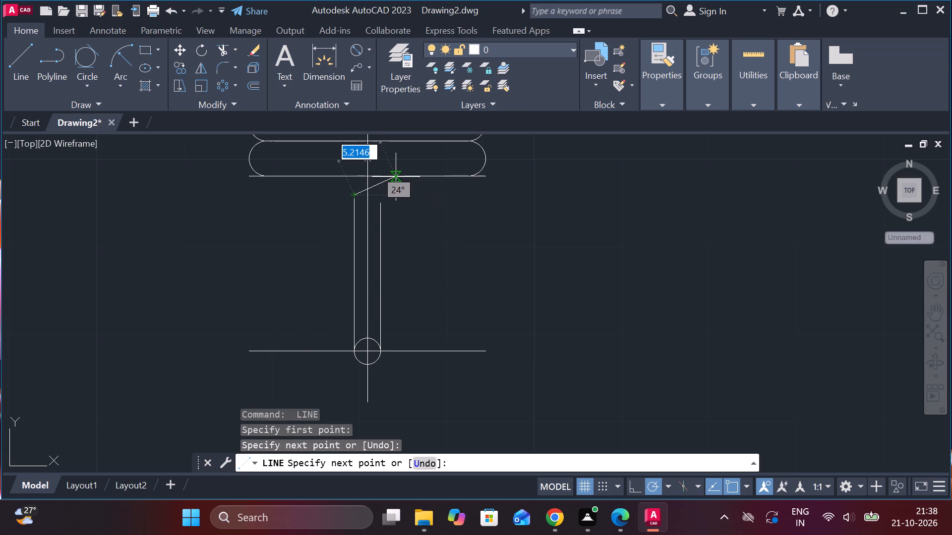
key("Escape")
Draw a two-point circle of diameter 6 on the centre line, extending downward from the upper offset line.
scroll(422, 207, "down", 2)
middle_click_drag(436, 246, 452, 332)
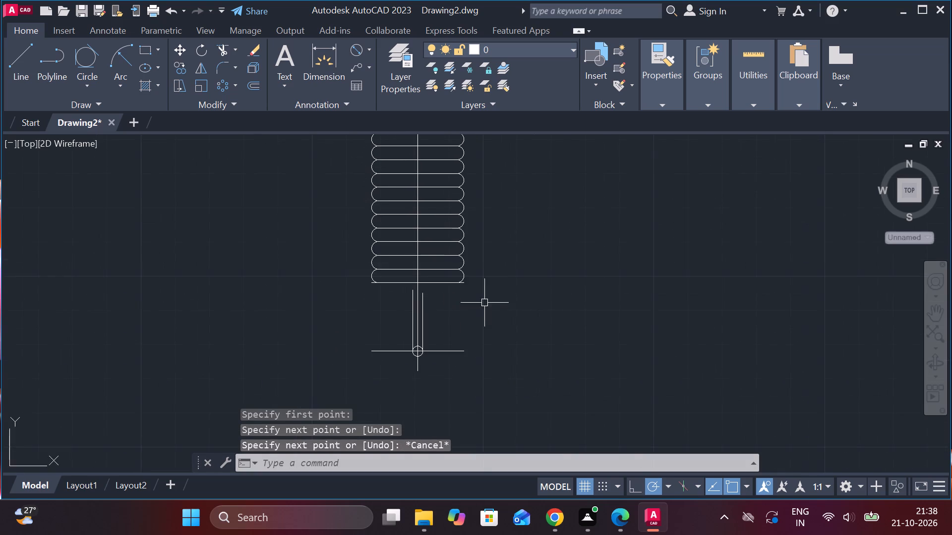
middle_click_drag(488, 294, 489, 328)
middle_click_drag(498, 301, 497, 427)
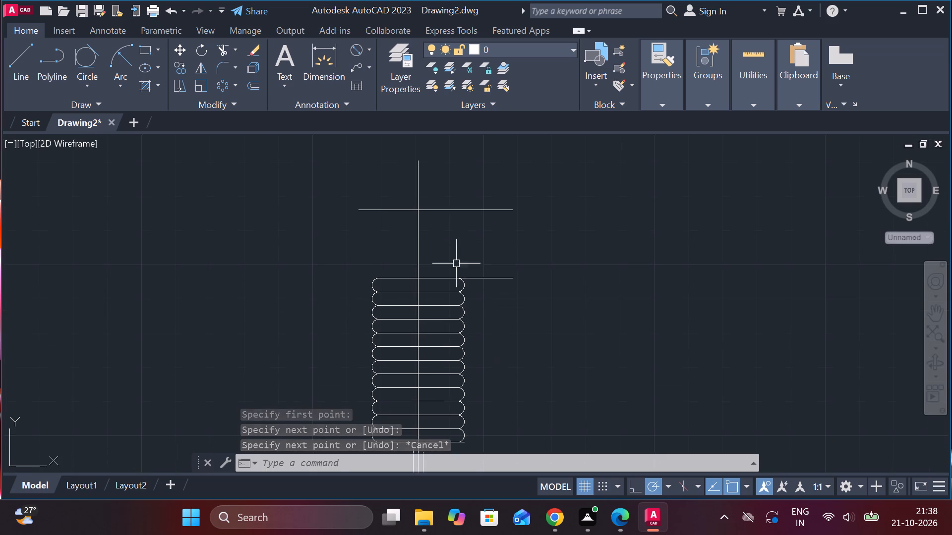
scroll(434, 252, "up", 1)
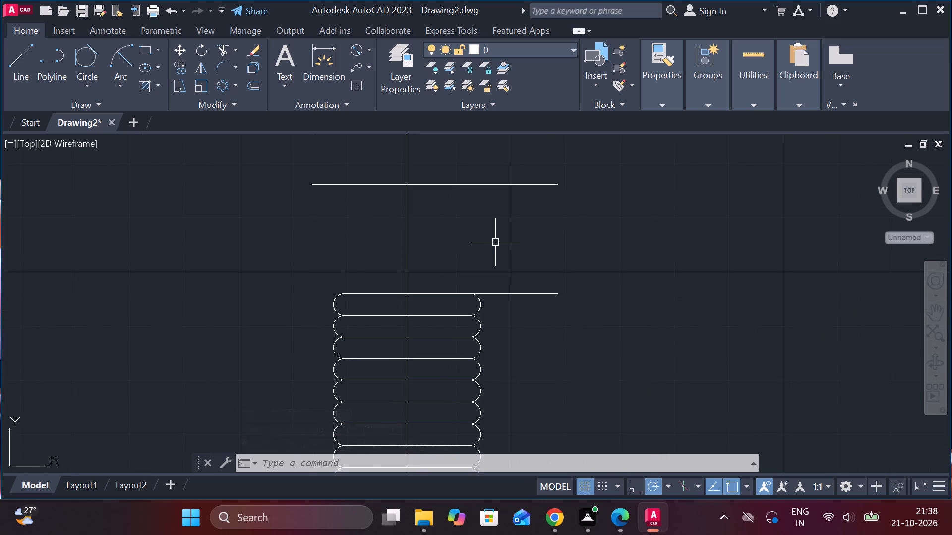
type("C")
key("space")
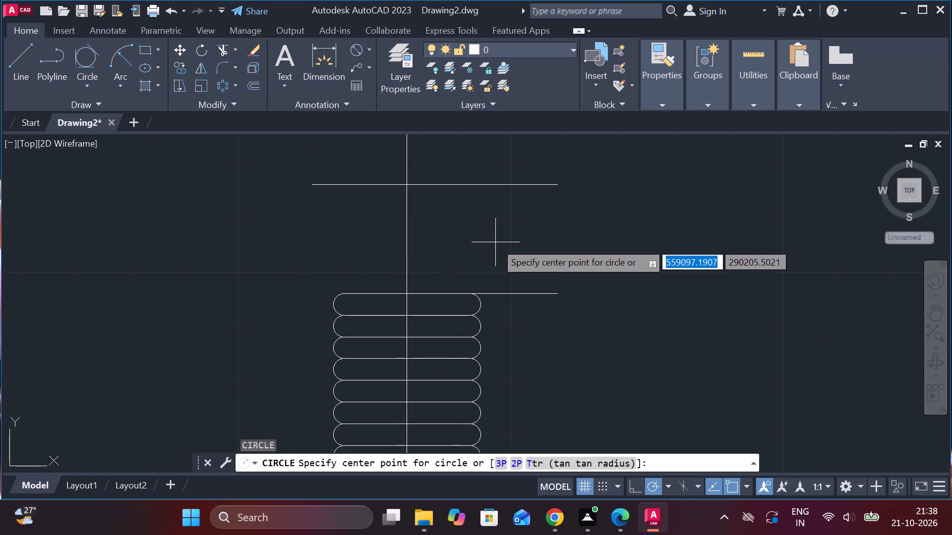
left_click(520, 459)
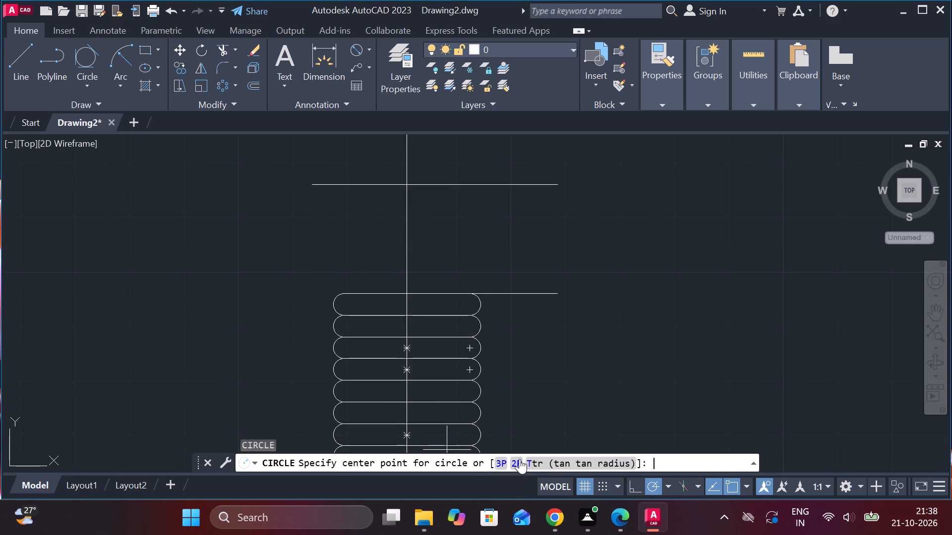
left_click(411, 187)
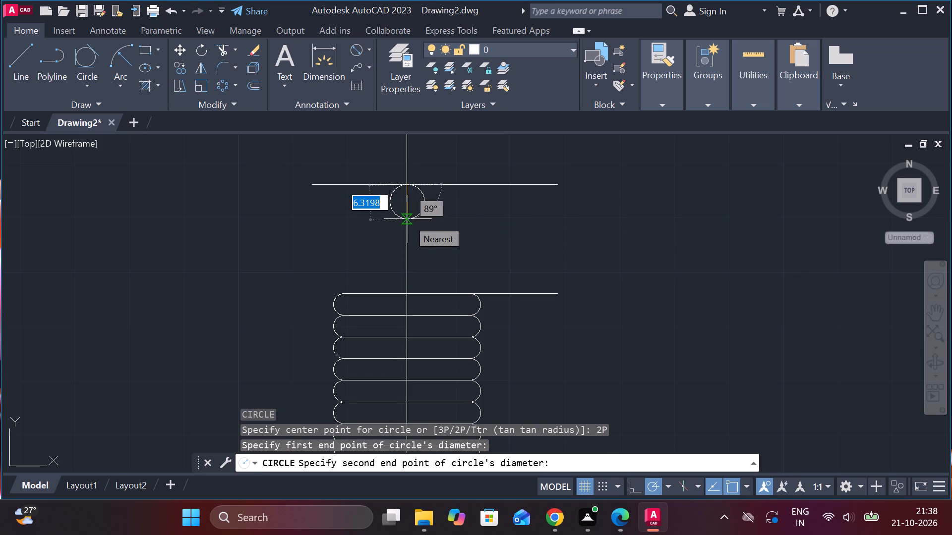
key("6")
key("Return")
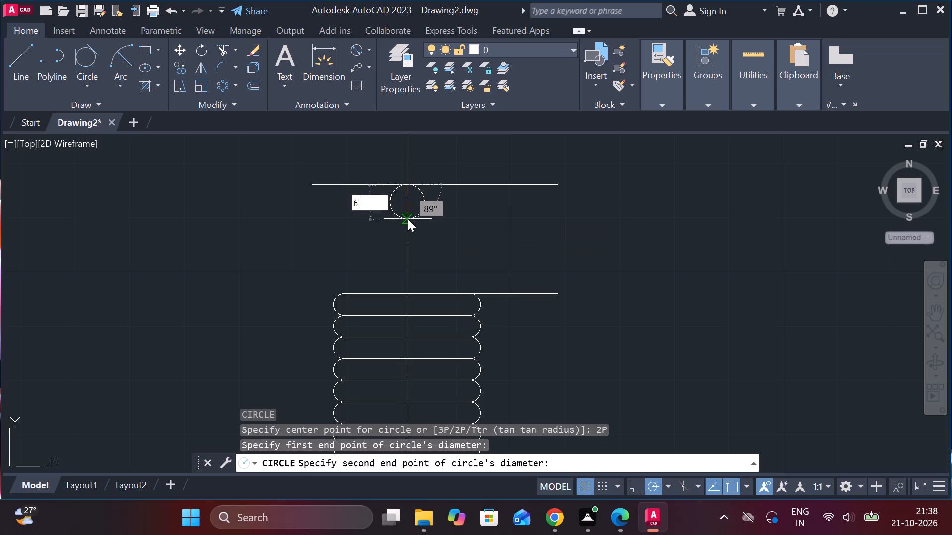
Check the radius of the circle below the upper offset line using a radius dimension without placing it.
scroll(472, 225, "down", 2)
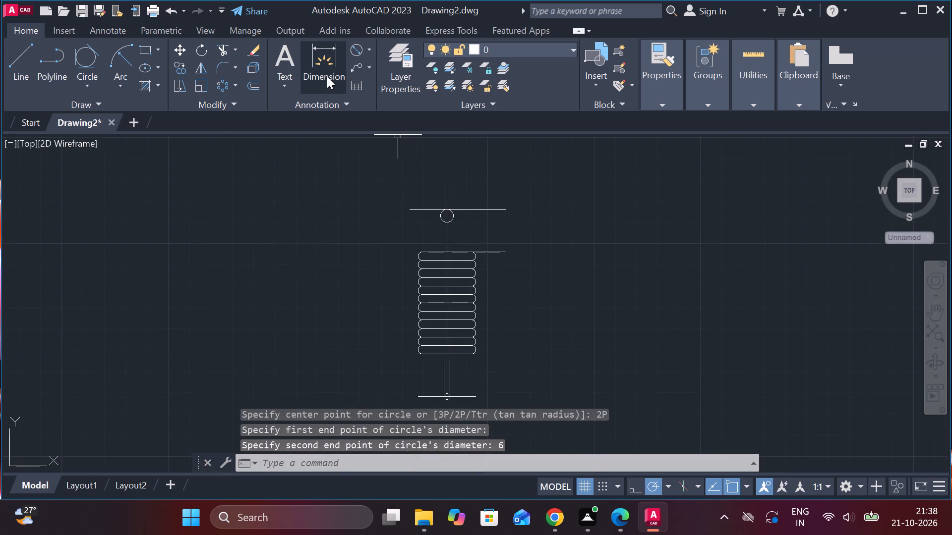
left_click(370, 50)
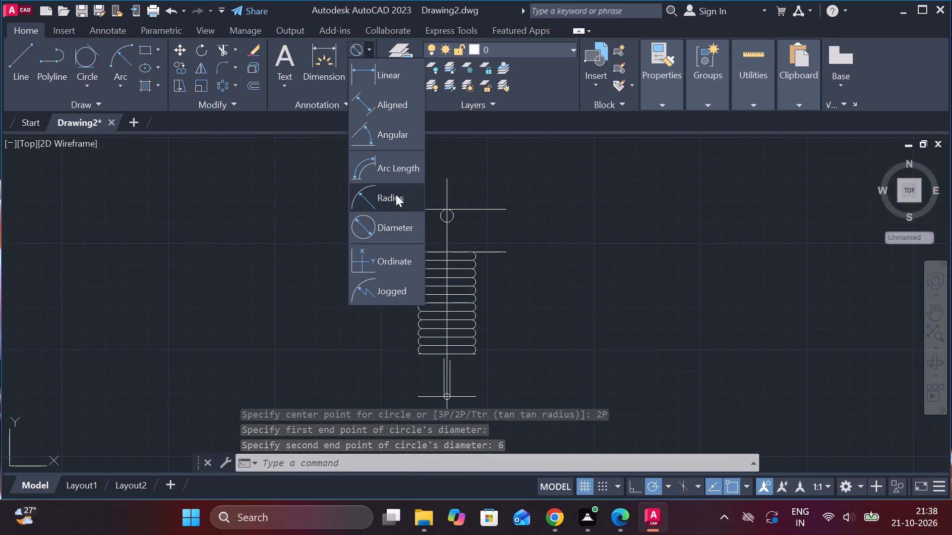
left_click(396, 196)
scroll(488, 211, "up", 2)
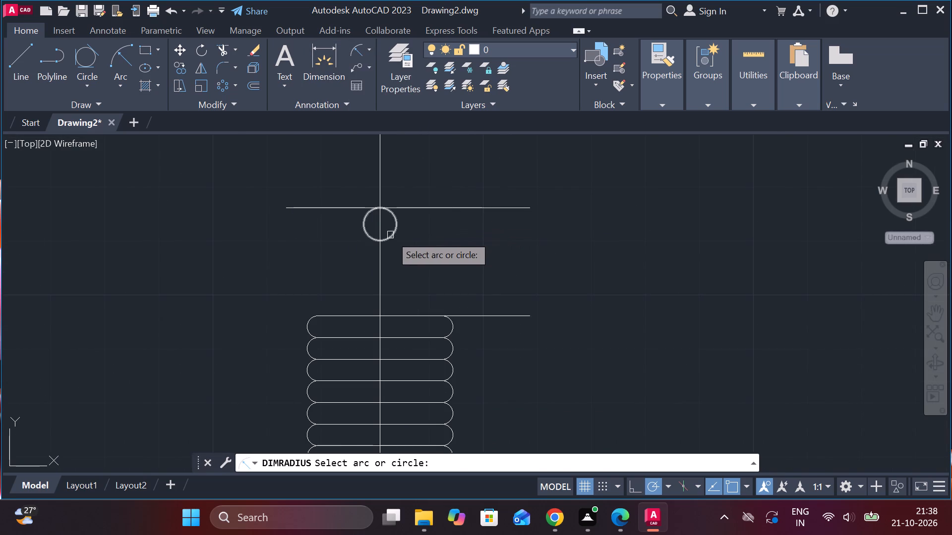
left_click(390, 235)
key("Escape")
Erase the small circle on the lower offset line and the two vertical lines rising from it.
scroll(487, 245, "down", 2)
middle_click_drag(527, 298, 501, 237)
scroll(455, 333, "up", 2)
middle_click_drag(428, 348, 470, 273)
scroll(440, 294, "up", 2)
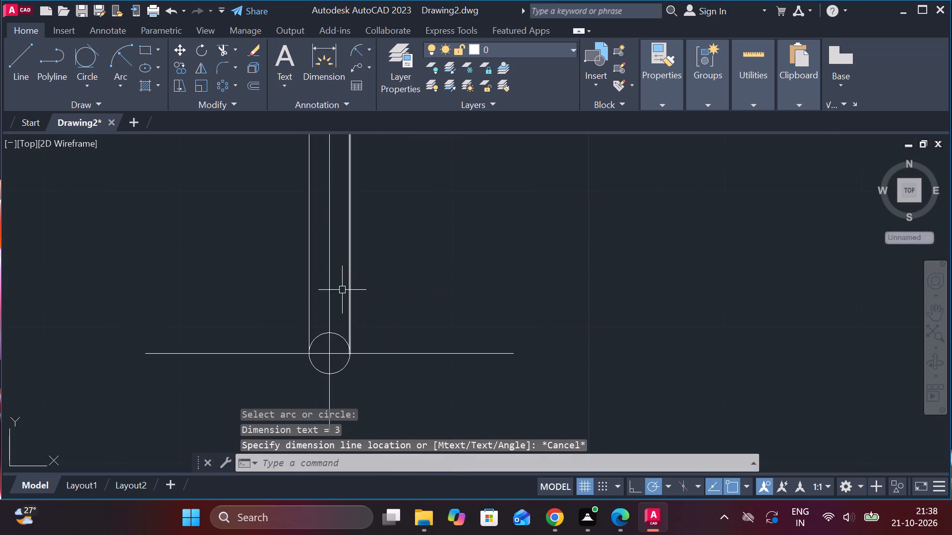
left_click(354, 280)
key("Escape")
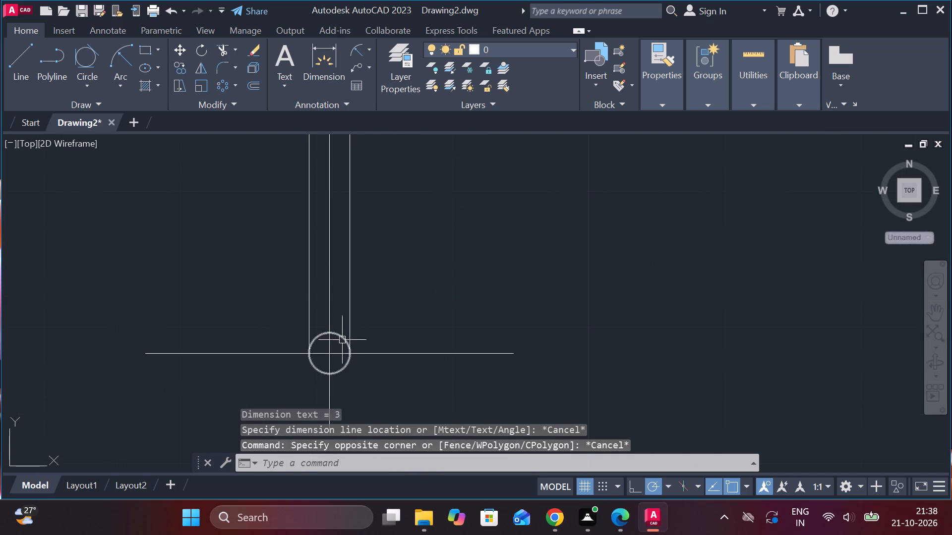
left_click(342, 340)
left_click(348, 321)
left_click(307, 303)
type("E C")
Draw a two-point circle of diameter 6 on the centre line, extending upward from the lower offset line.
key("space")
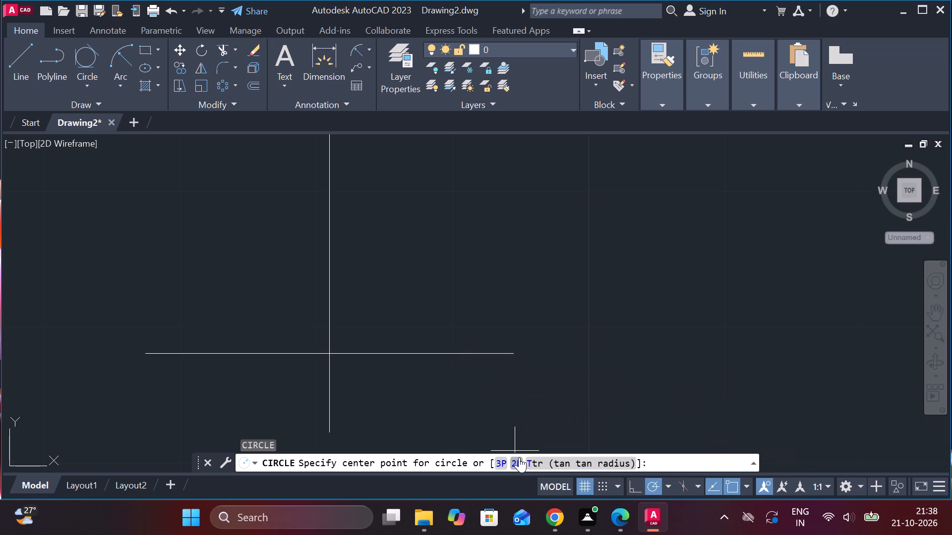
left_click(519, 457)
left_click(326, 351)
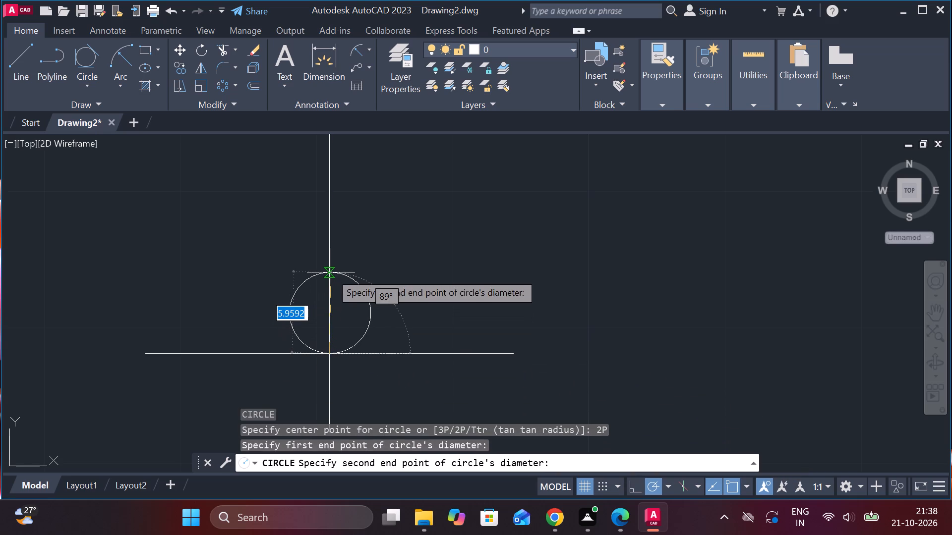
key("6")
key("Return")
Draw a line about 13 up from the lower circle's left quadrant, continuing diagonally across the centre line to the stack's bottom line.
scroll(363, 273, "down", 3)
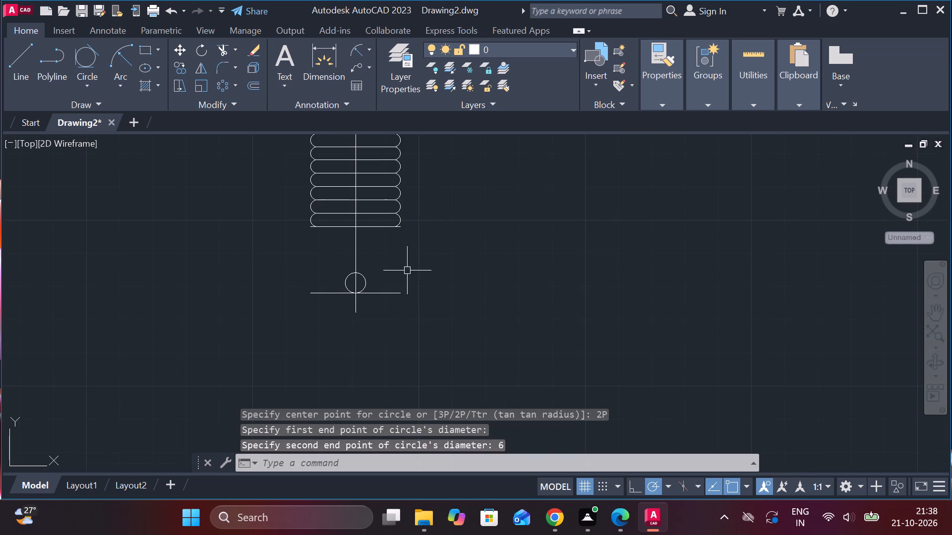
key("l")
key("Return")
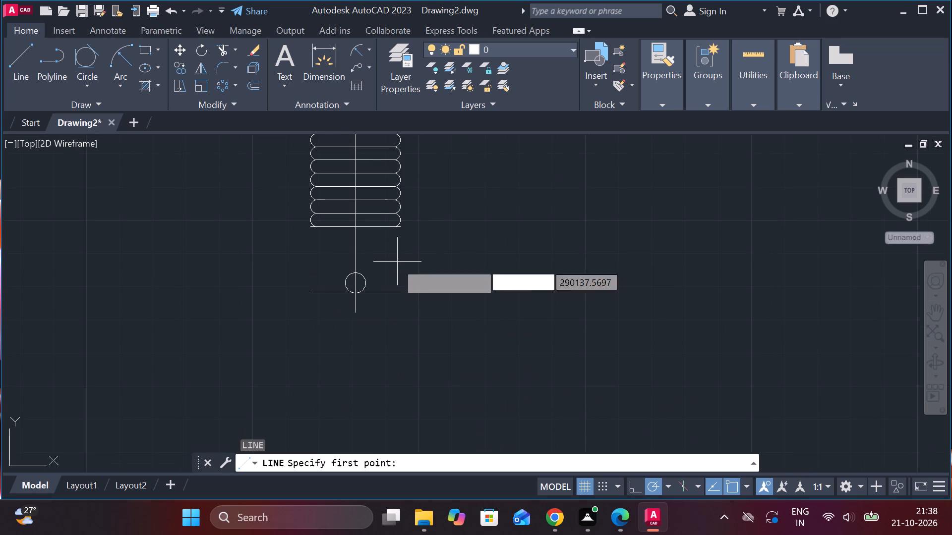
left_click(343, 281)
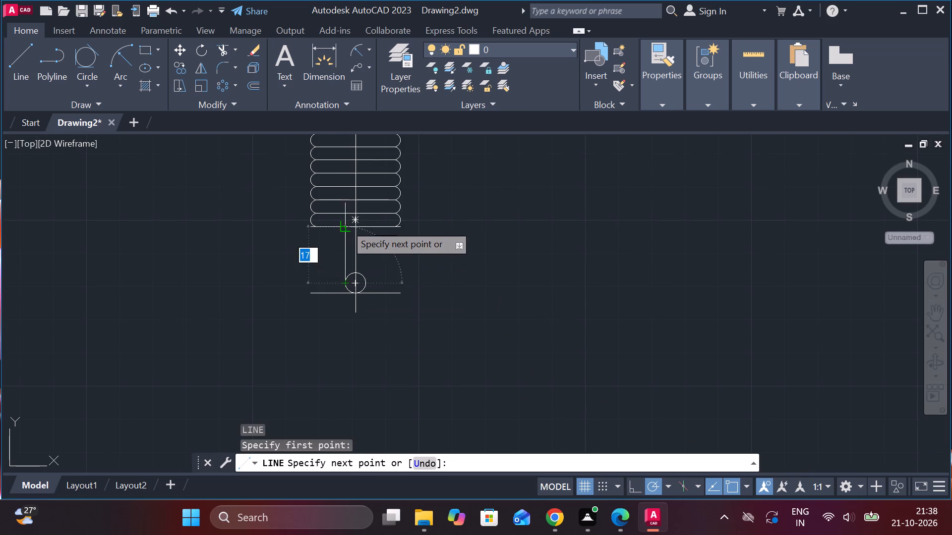
scroll(344, 242, "up", 1)
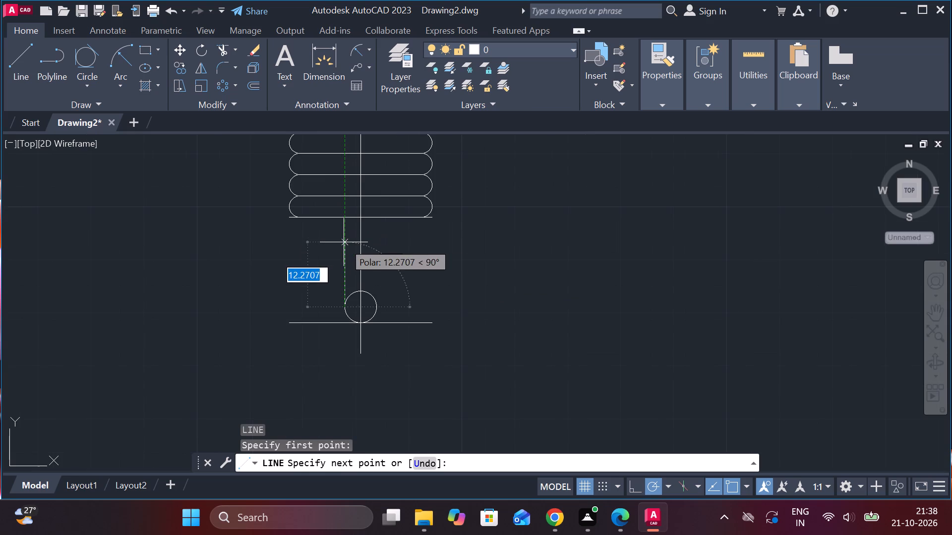
left_click(343, 236)
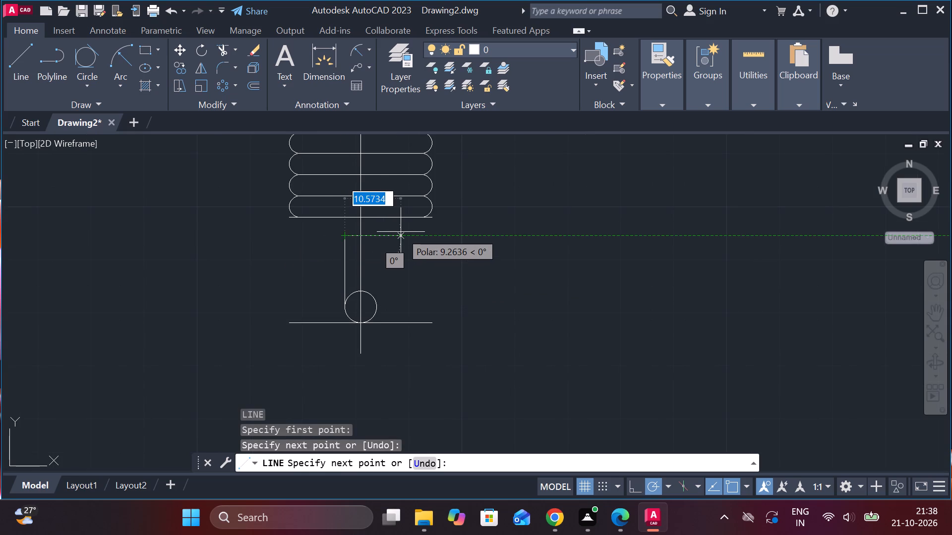
left_click(393, 217)
key("Escape")
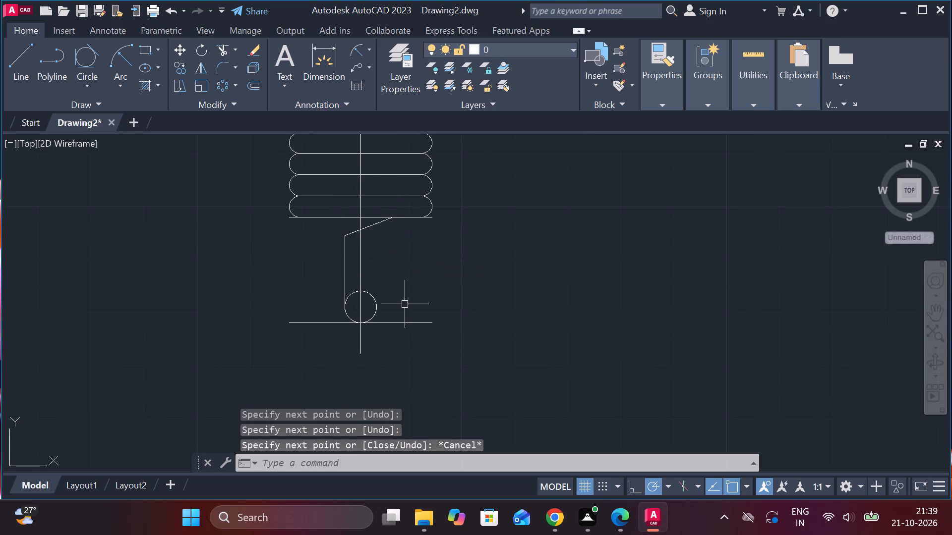
Draw a vertical line up from the lower circle's right quadrant, ending slightly lower than the left vertical line.
key("l")
key("Return")
left_click(384, 306)
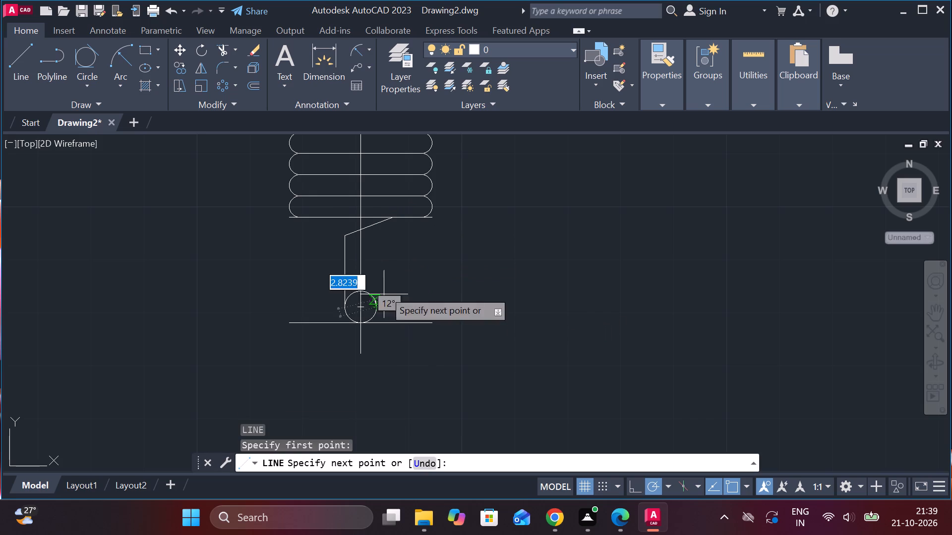
left_click(377, 251)
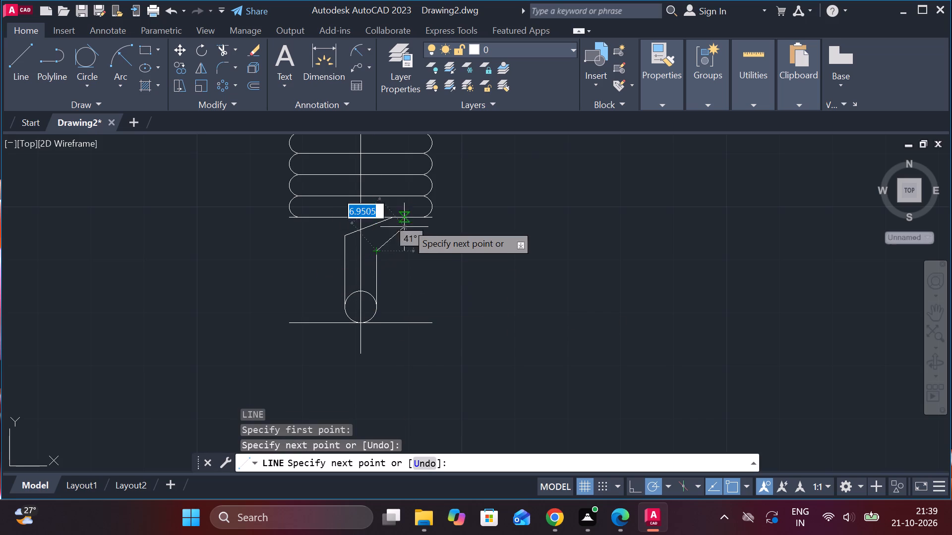
scroll(419, 213, "up", 2)
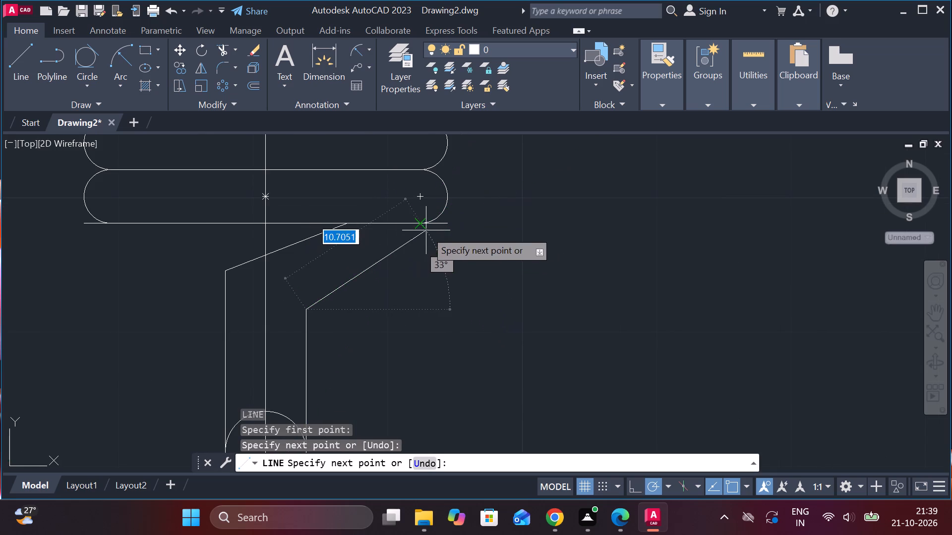
key("Escape")
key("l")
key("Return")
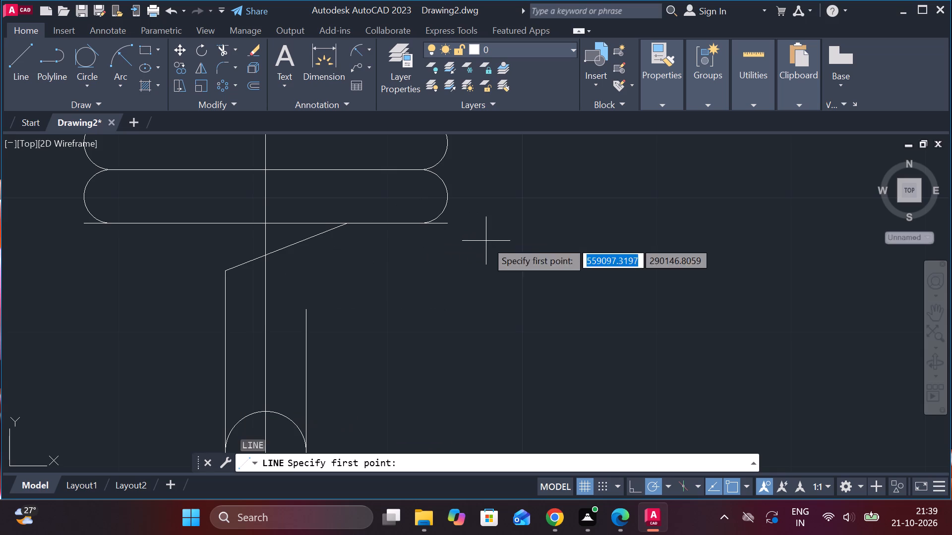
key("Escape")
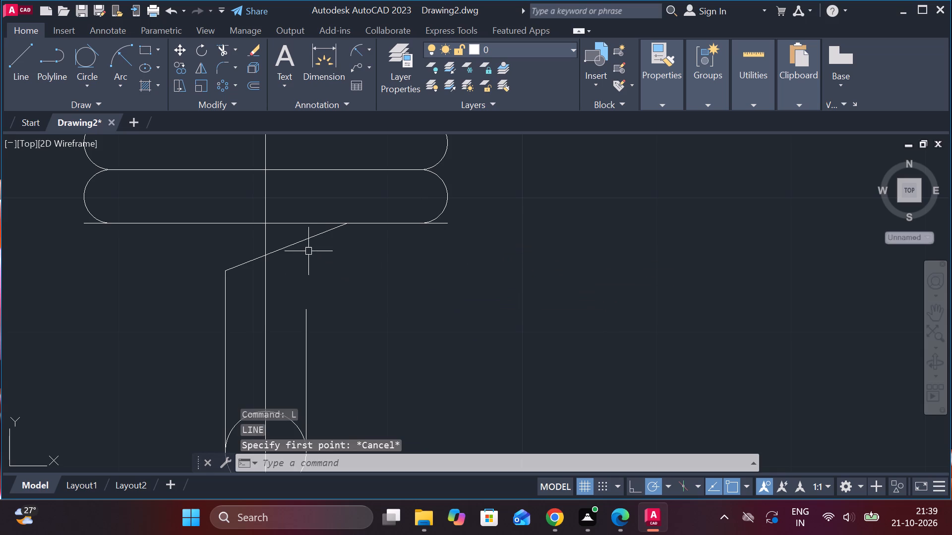
Erase the diagonal line between the lower loop's left vertical line and the stack's bottom line.
left_click(291, 246)
type("E")
key("space")
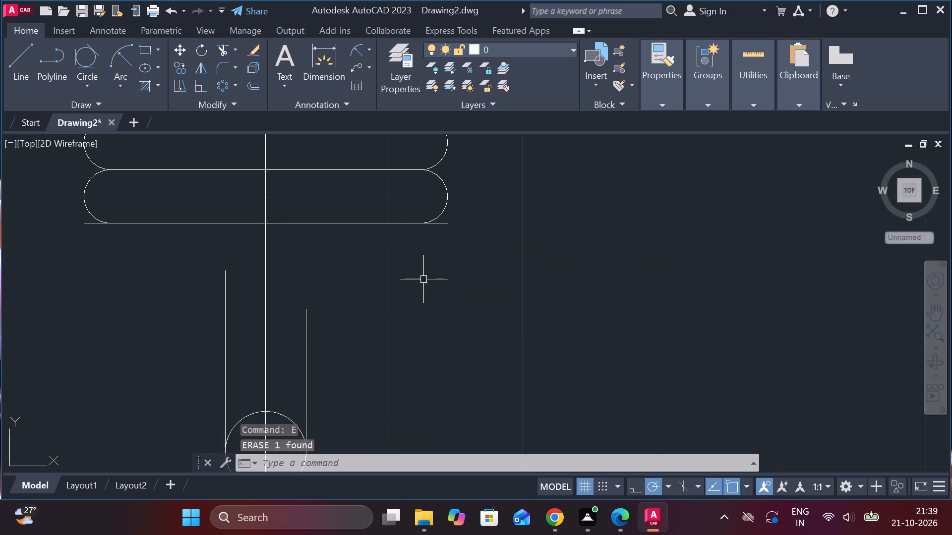
Stretch the upper ends of both vertical lines above the lower circle to the stack's bottom line.
scroll(342, 311, "down", 1)
middle_click_drag(366, 314, 391, 314)
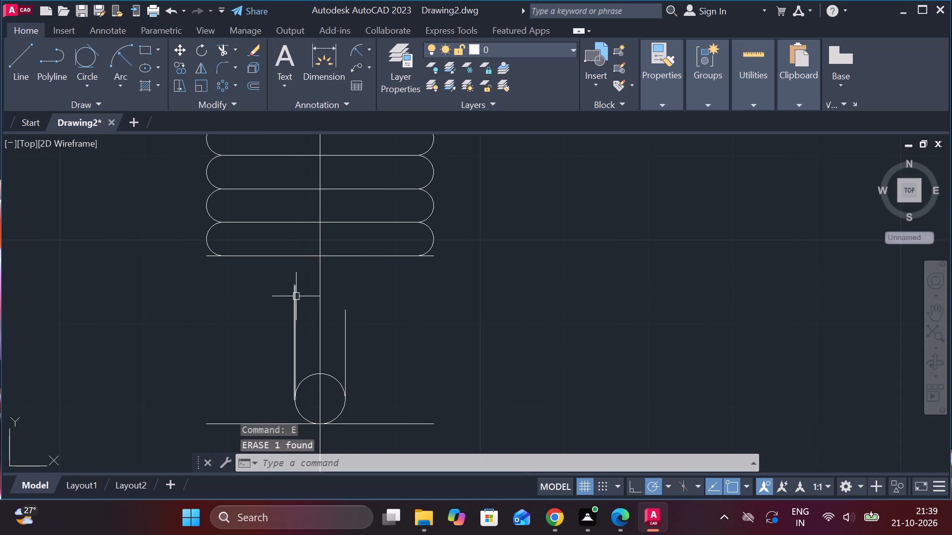
left_click(294, 299)
left_click(293, 285)
left_click(295, 256)
key("Escape")
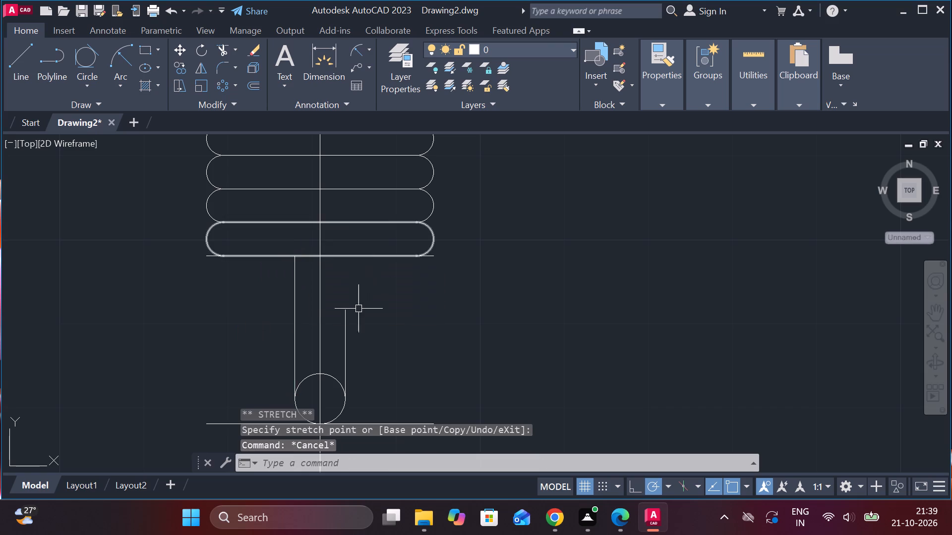
left_click(345, 318)
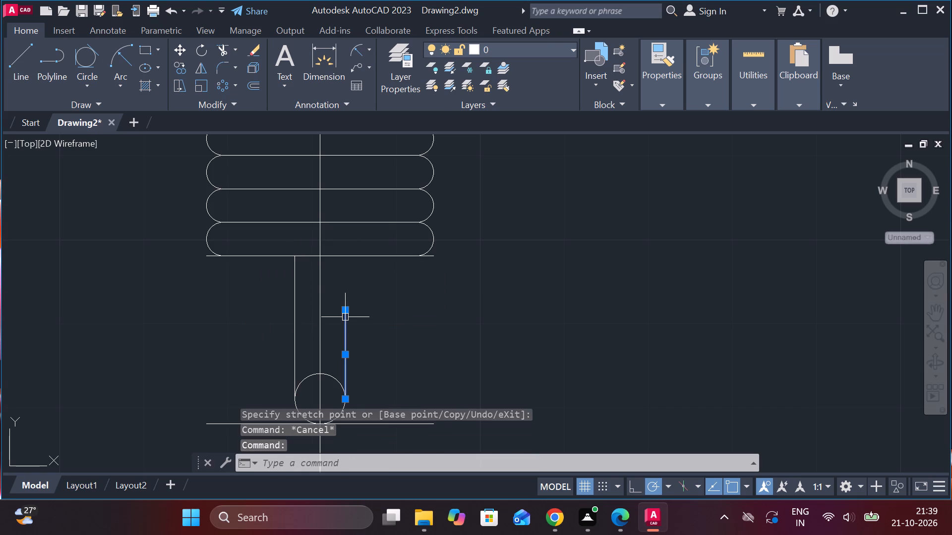
left_click(345, 310)
left_click(350, 265)
key("Escape")
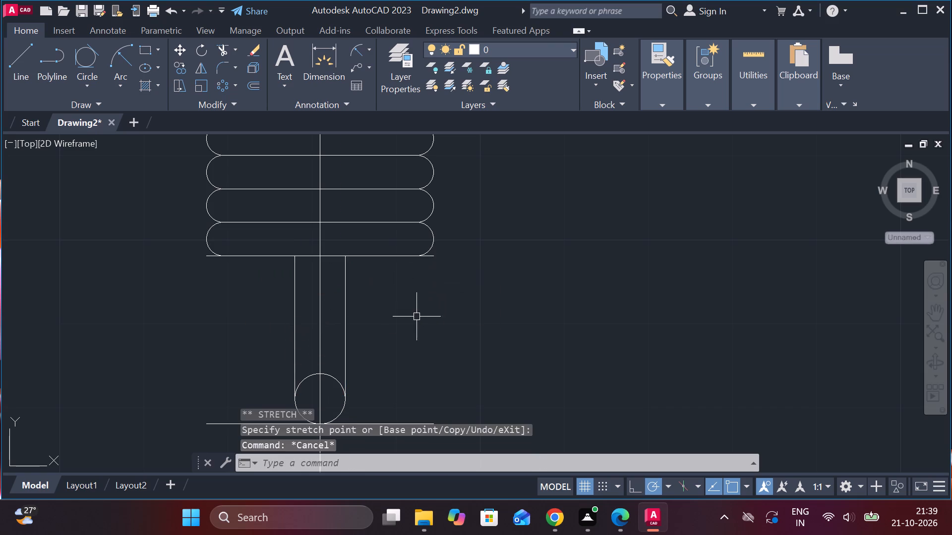
Trim away the upper half of the lower circle between the two vertical lines, leaving a rounded bottom loop.
scroll(408, 321, "down", 2)
type("TR")
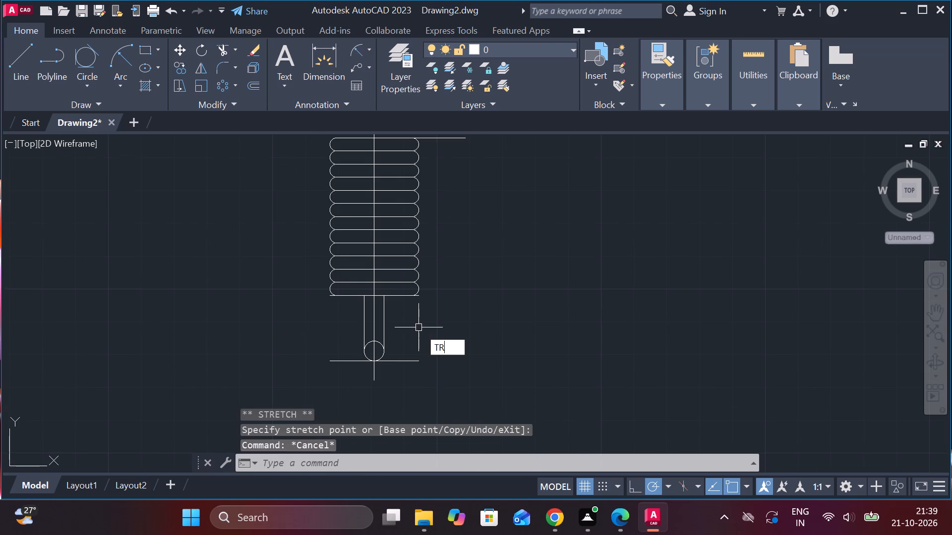
key("space")
left_click(379, 343)
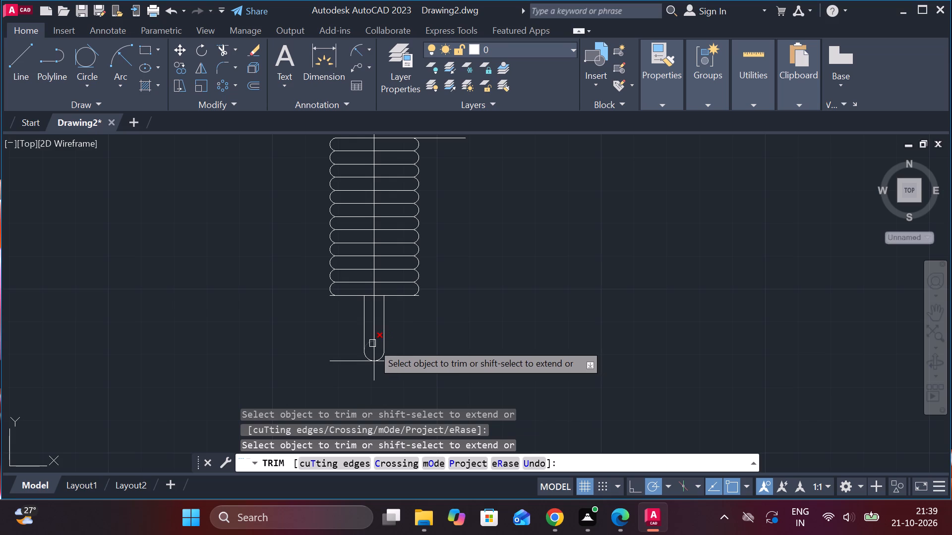
left_click(372, 343)
scroll(415, 302, "up", 1)
key("Escape")
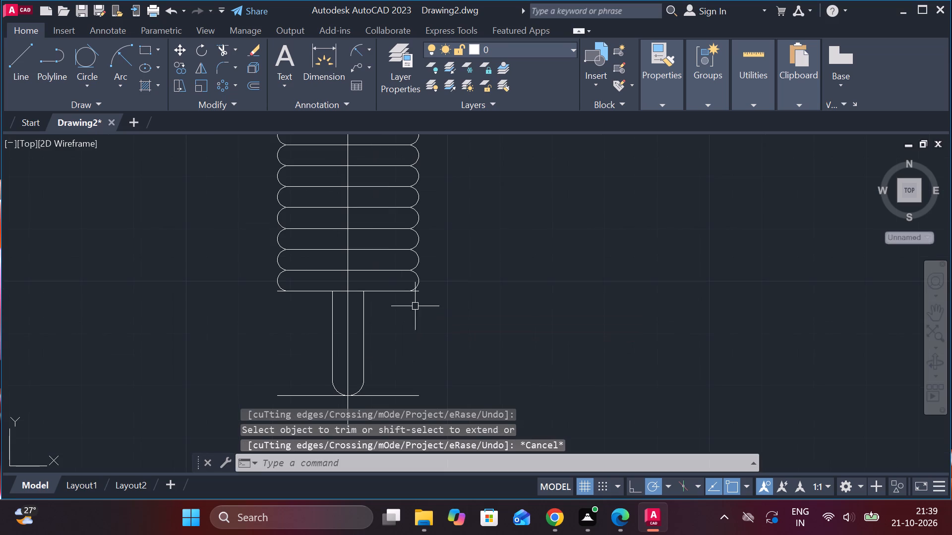
Fillet the stack's bottom line and the lower loop's right vertical line with radius 4.
type("F R")
key("space")
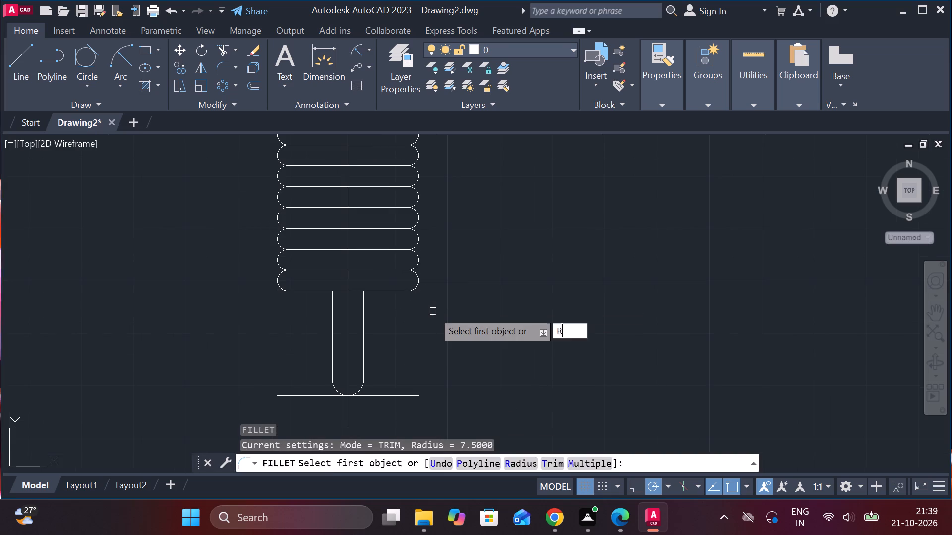
type("4")
key("space")
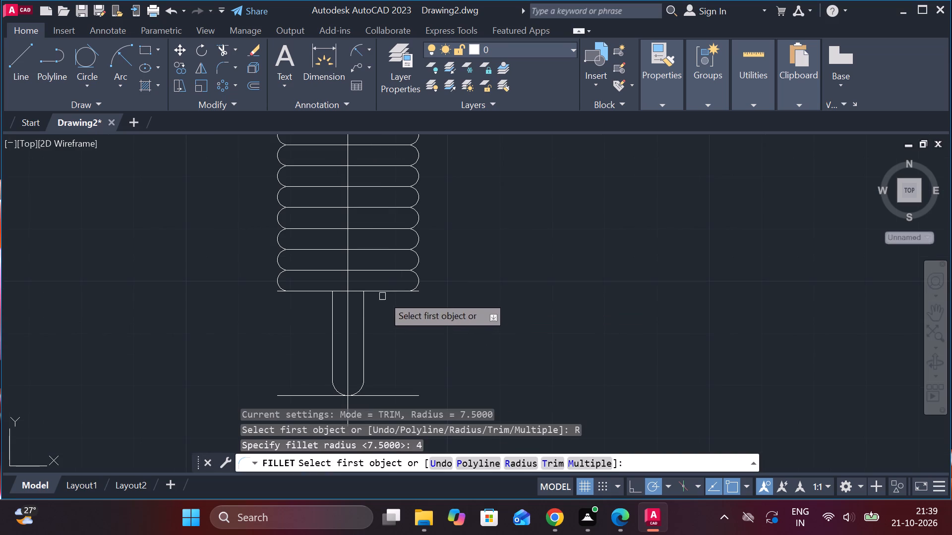
left_click_drag(388, 292, 386, 297)
left_click(361, 305)
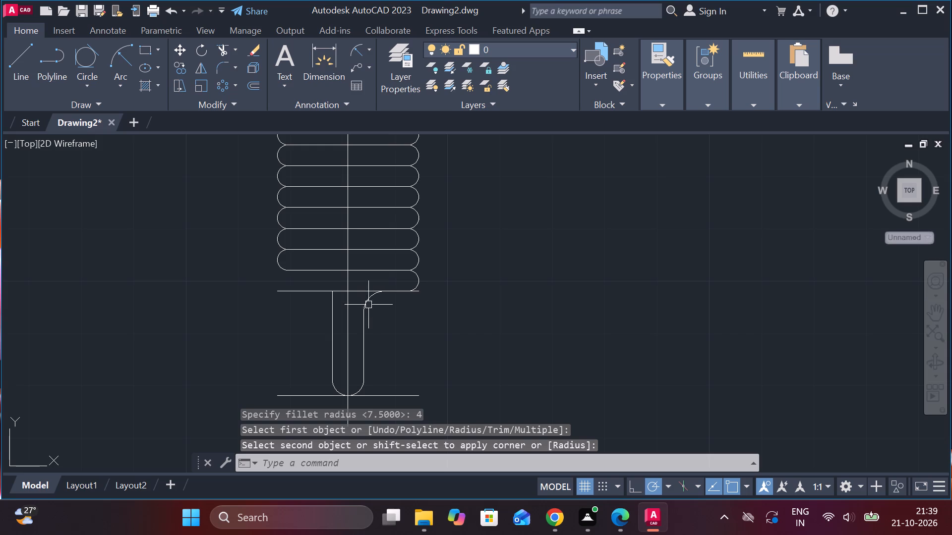
key("Escape")
Trim the stack's bottom line between the lower loop's left vertical line and the centre line.
type("TR")
key("space")
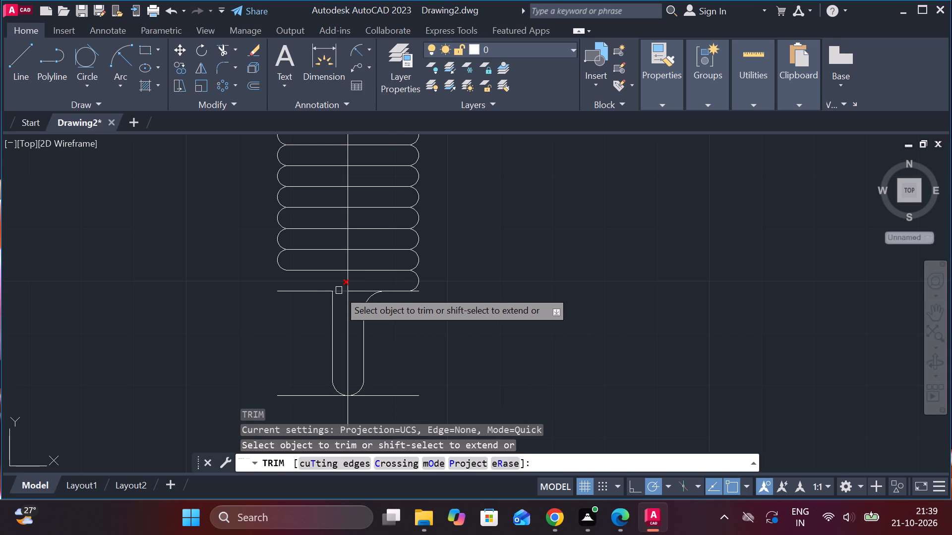
left_click(339, 290)
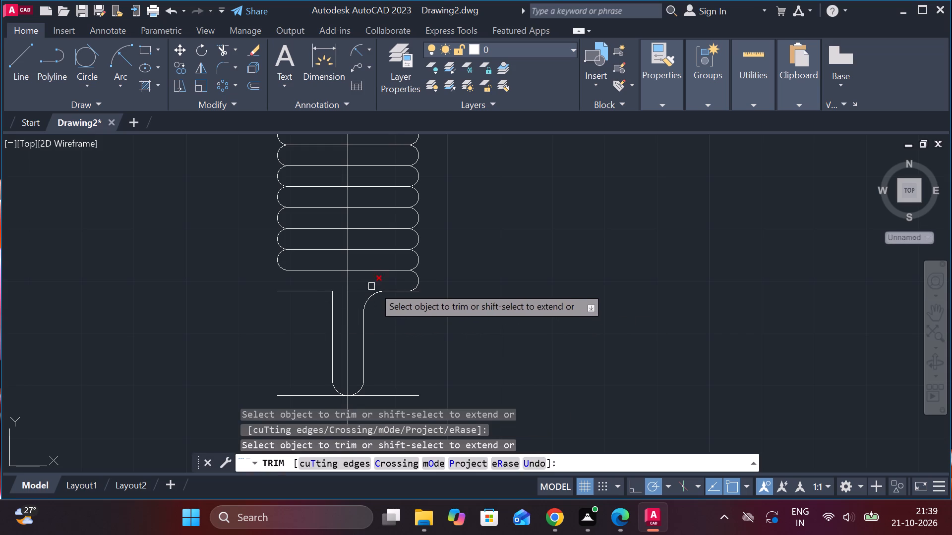
key("Escape")
Fillet the lower loop's left vertical line with the coil line just above the bottom line, using radius 4.
type("F R 4")
key("space")
left_click(334, 301)
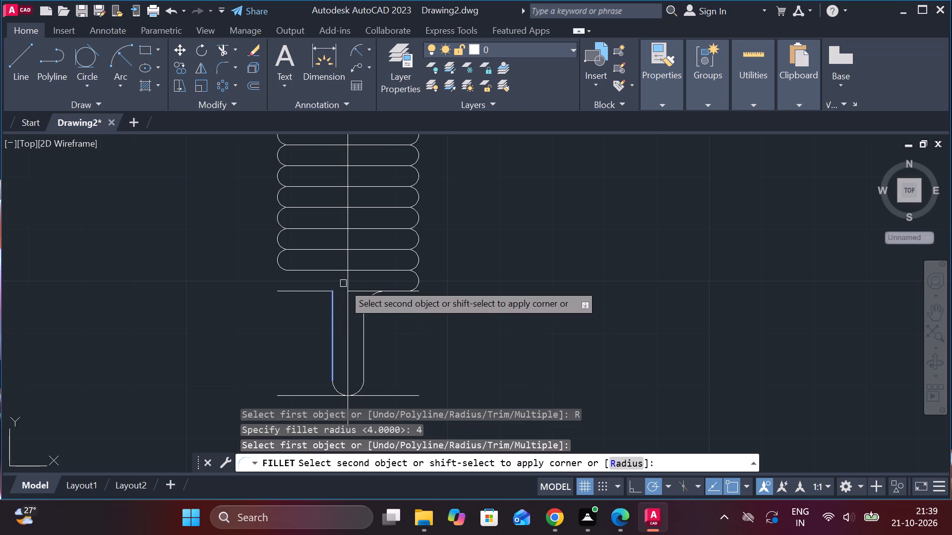
left_click(359, 271)
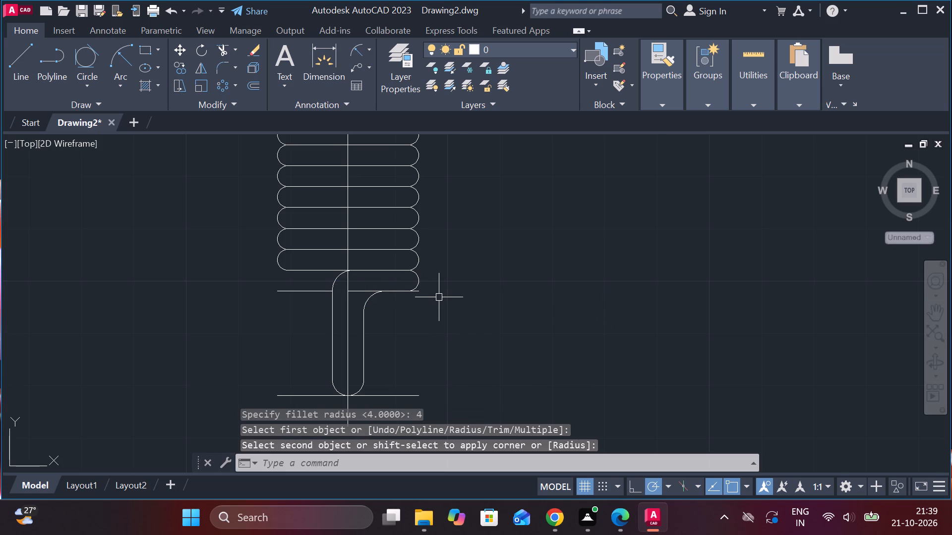
key("Escape")
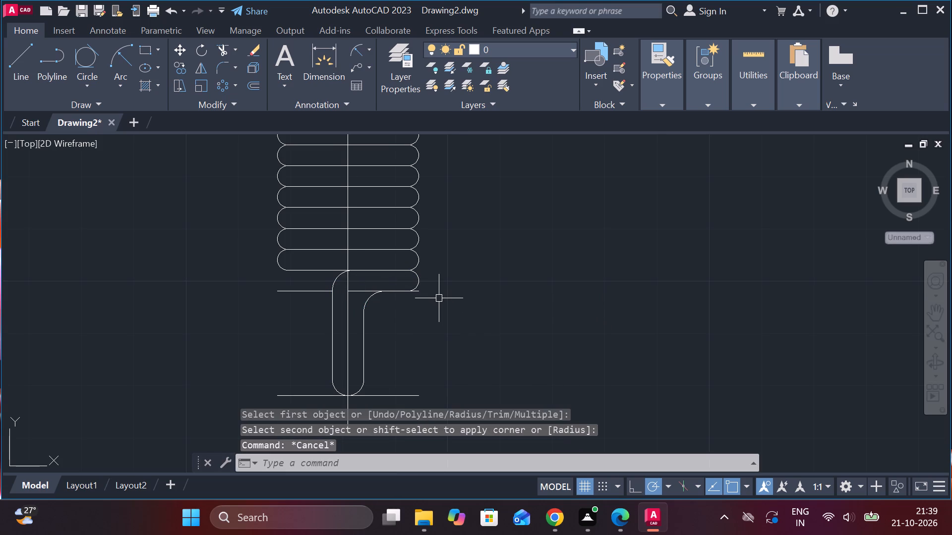
Trim the remaining piece of the stack's bottom line between the lower loop's two sides.
type("TR")
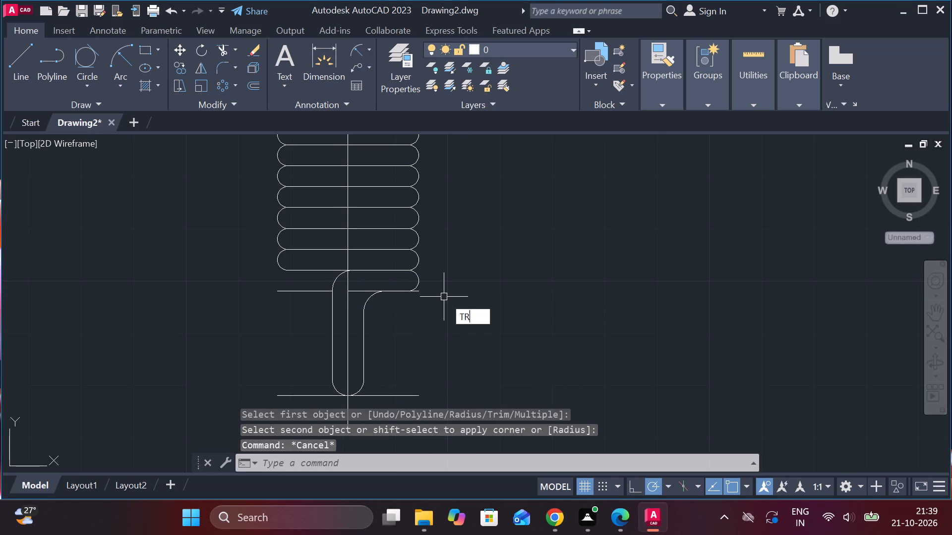
key("space")
left_click(356, 292)
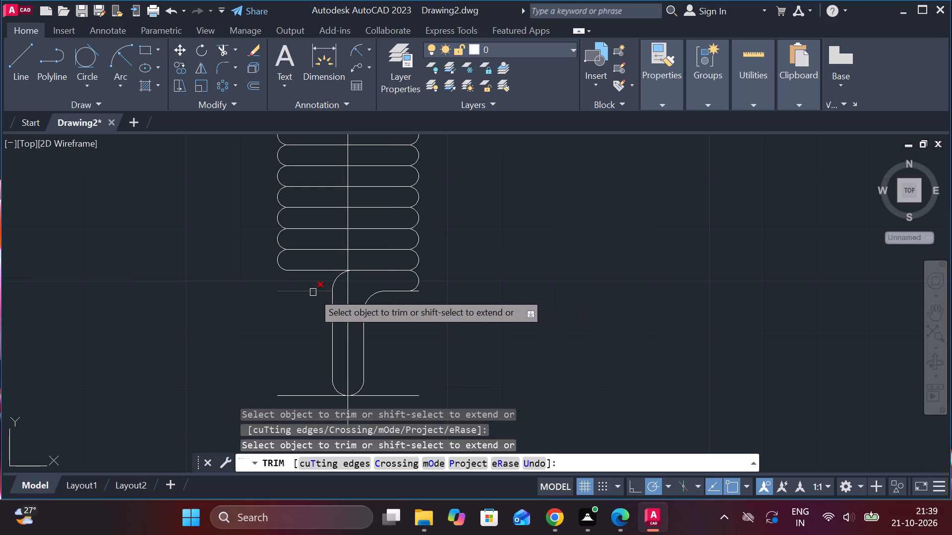
key("Escape")
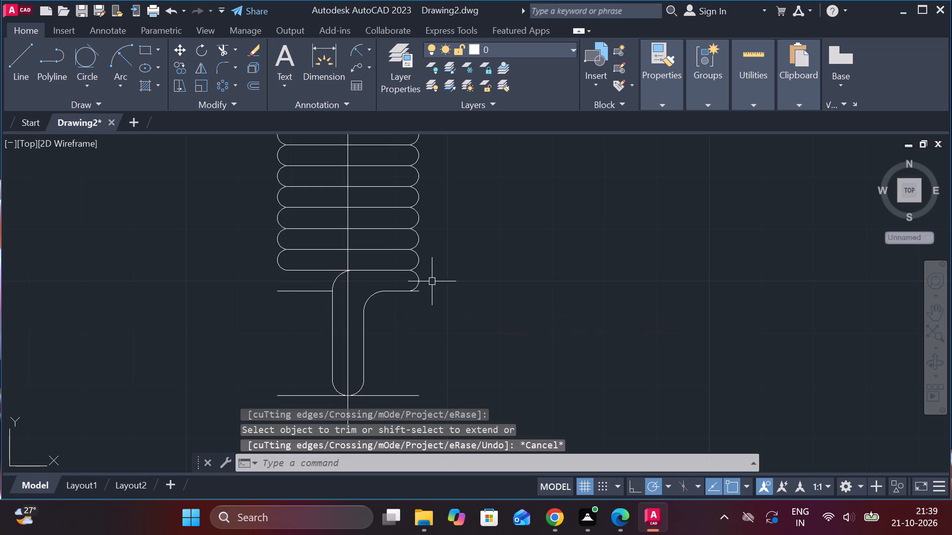
key("Escape")
Explode the remaining outline of the lowest coil that includes its right end arc.
scroll(424, 276, "up", 1)
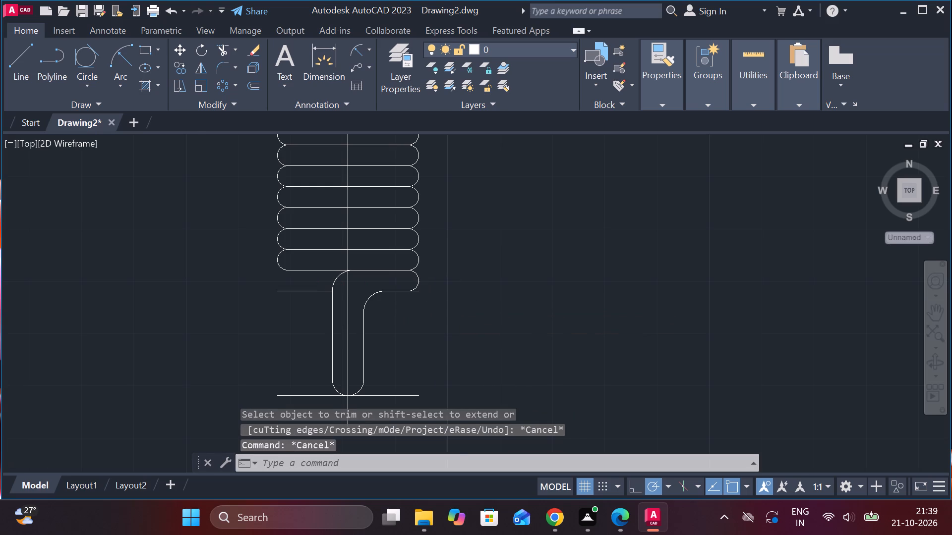
left_click(412, 282)
type("EX")
left_click(515, 323)
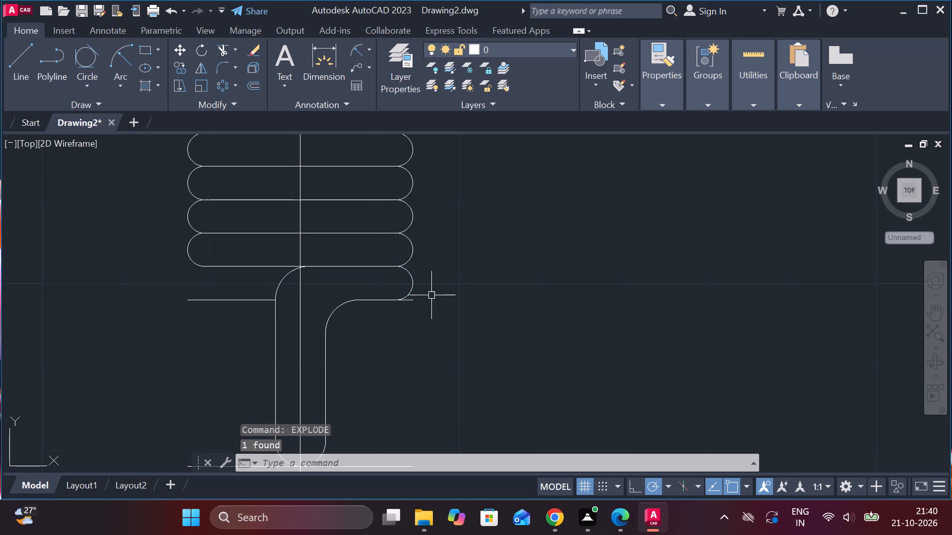
Mirror the lowest coil's right end arc about the vertical centre line, keeping the source arc.
left_click(411, 288)
type("MI")
key("Return")
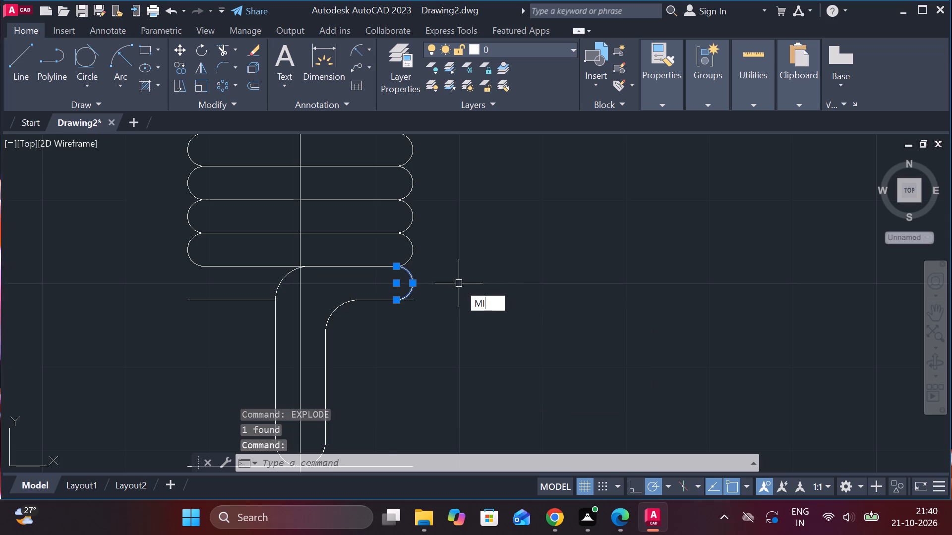
left_click(301, 270)
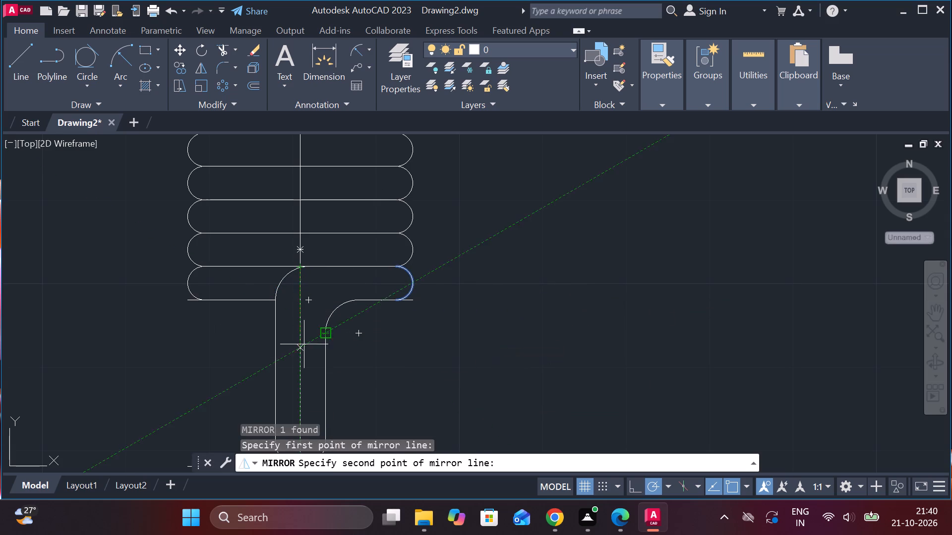
middle_click_drag(301, 348, 312, 296)
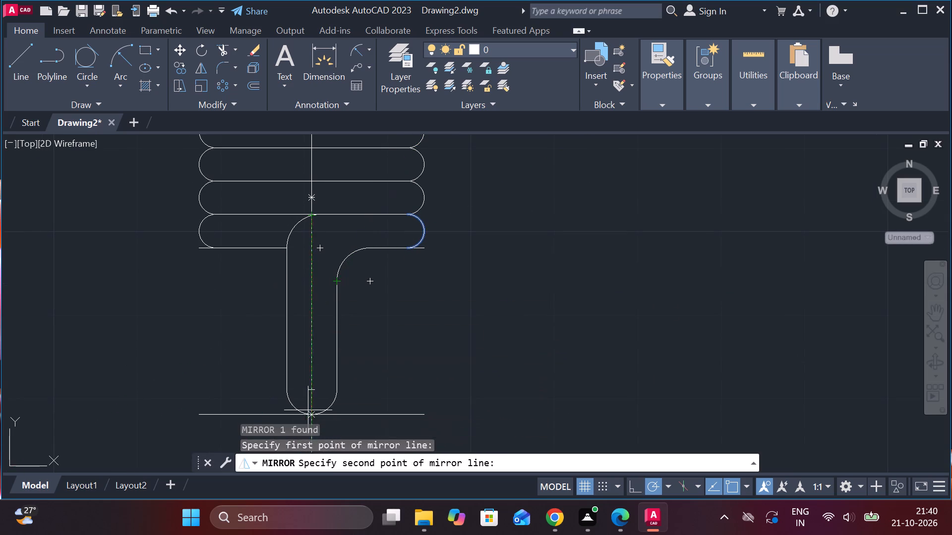
left_click(309, 411)
left_click_drag(351, 461, 309, 411)
scroll(391, 233, "down", 1)
key("Escape")
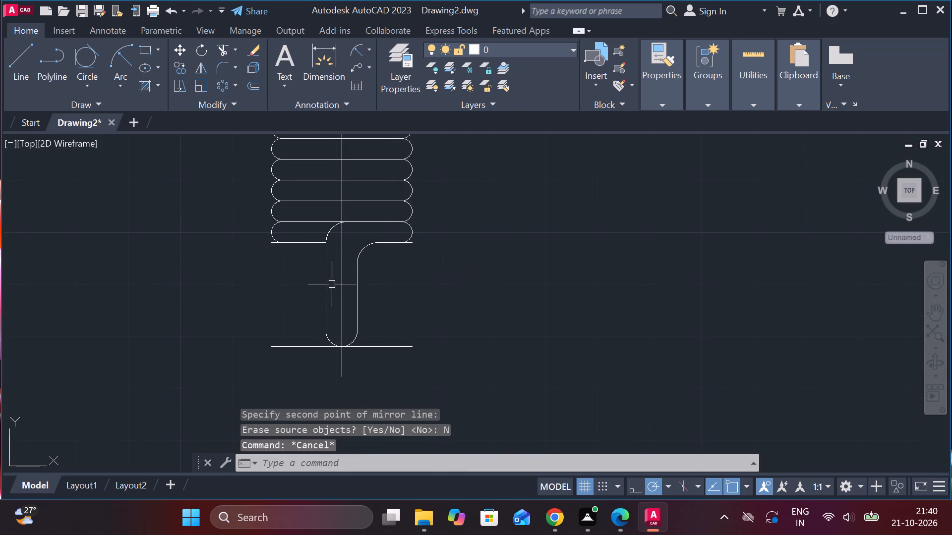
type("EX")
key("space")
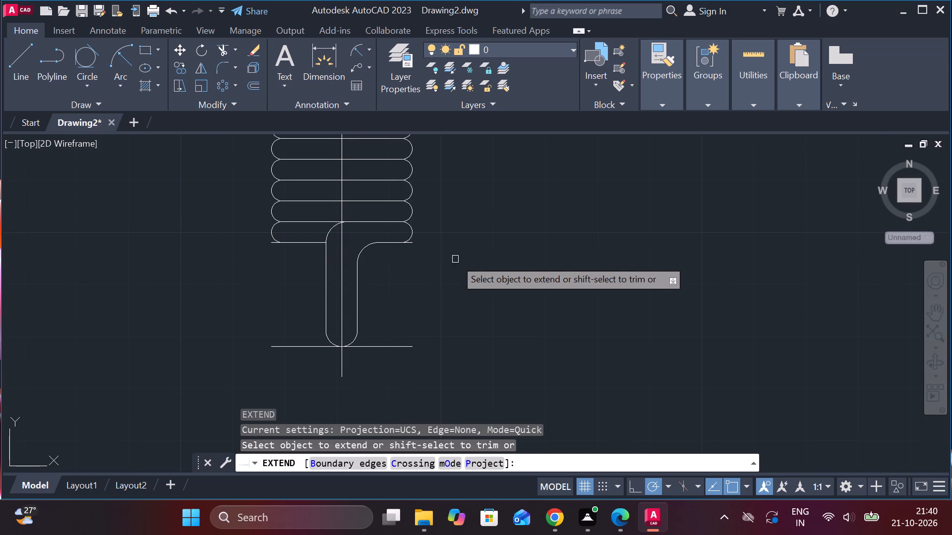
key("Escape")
Draw vertical lines about 17 long from the upper circle's right and left quadrants down to the stack's top line.
scroll(430, 253, "down", 2)
middle_click_drag(459, 249, 461, 258)
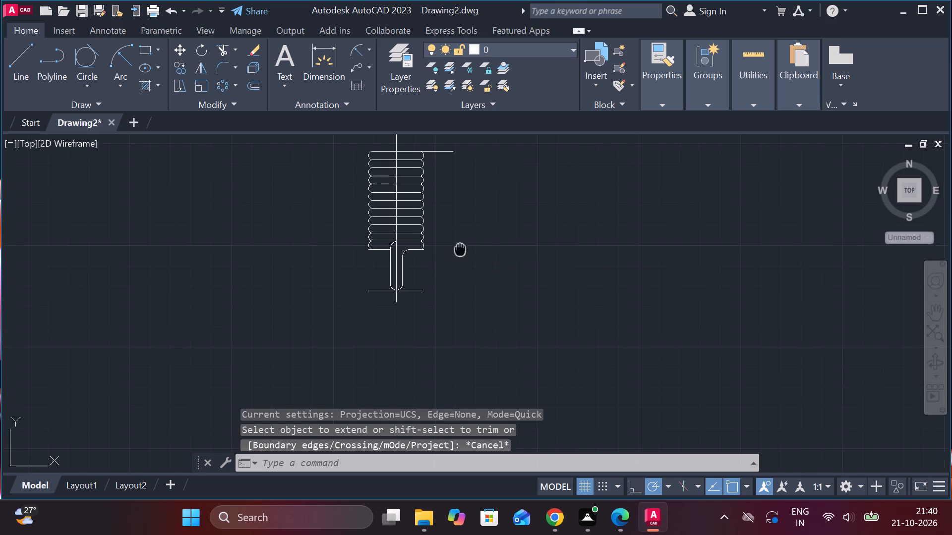
middle_click_drag(461, 258, 464, 300)
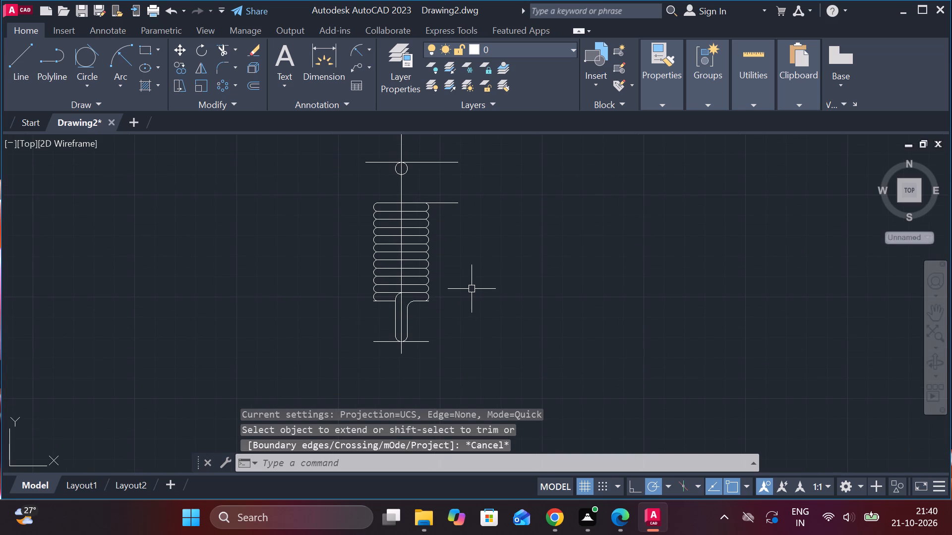
scroll(432, 321, "up", 2)
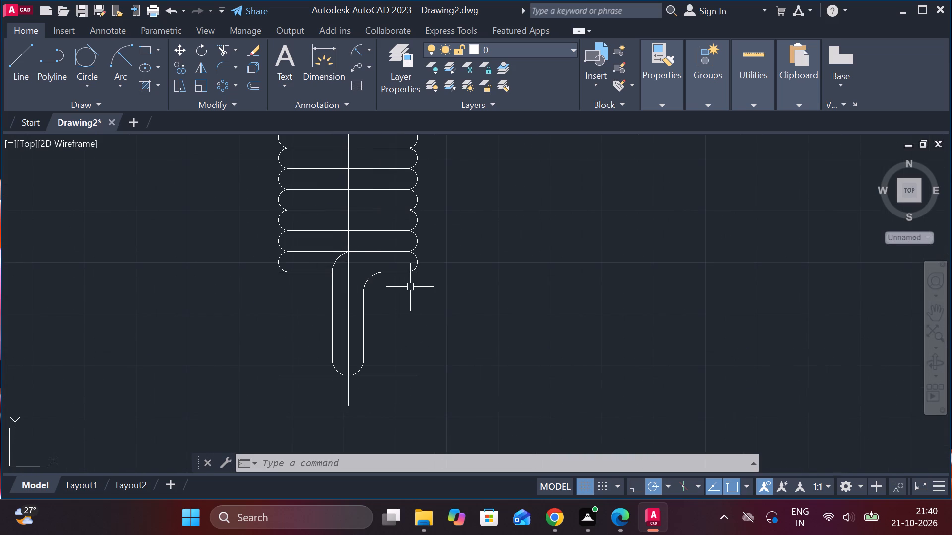
scroll(421, 294, "down", 1)
middle_click_drag(454, 290, 461, 380)
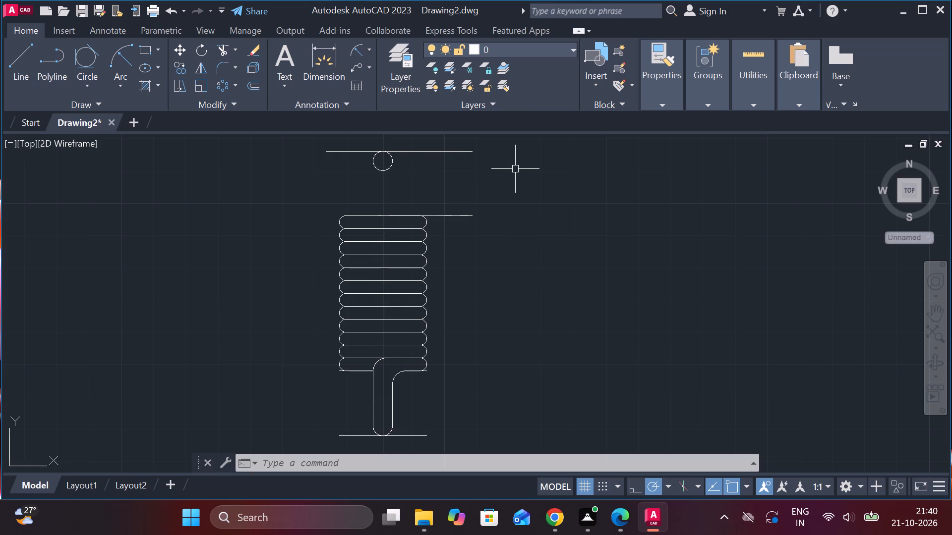
key("l")
key("Return")
left_click(396, 160)
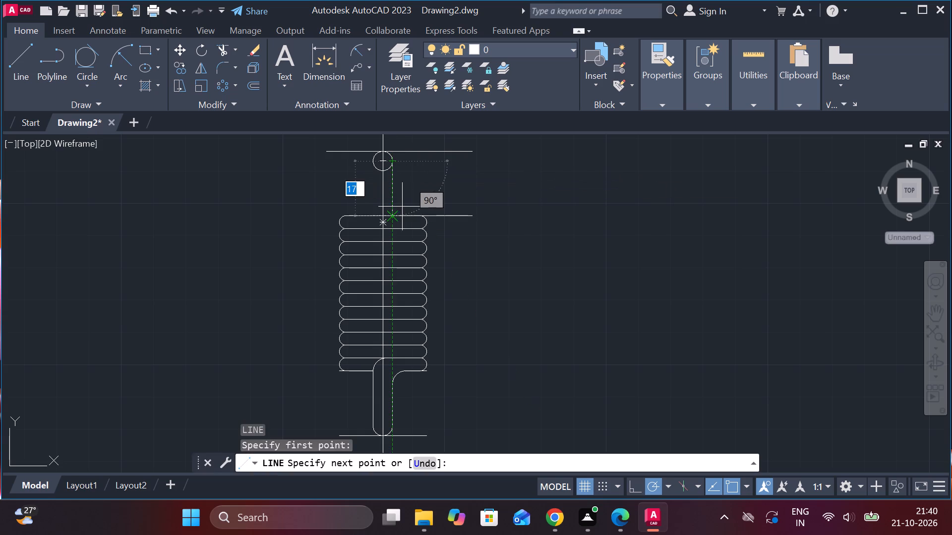
left_click(396, 208)
key("Escape")
key("space")
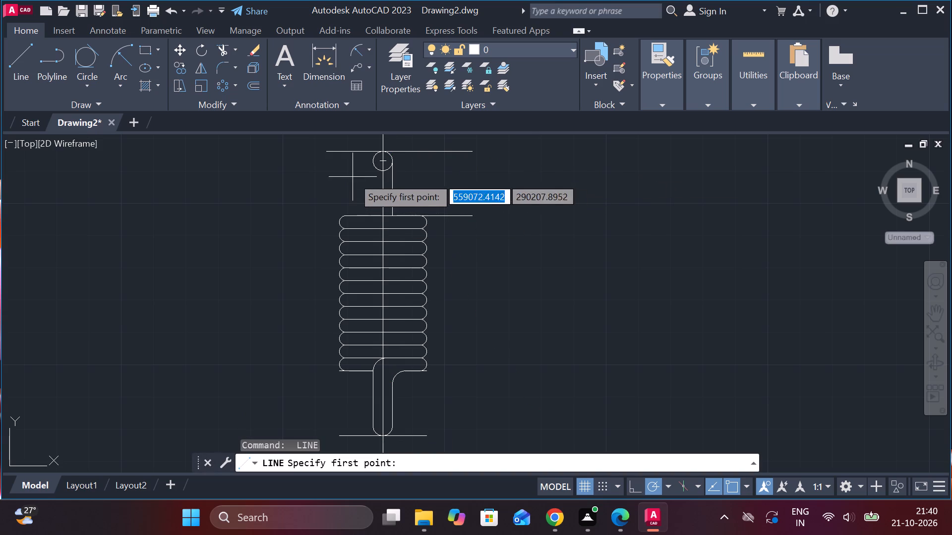
double_click(366, 163)
left_click(372, 214)
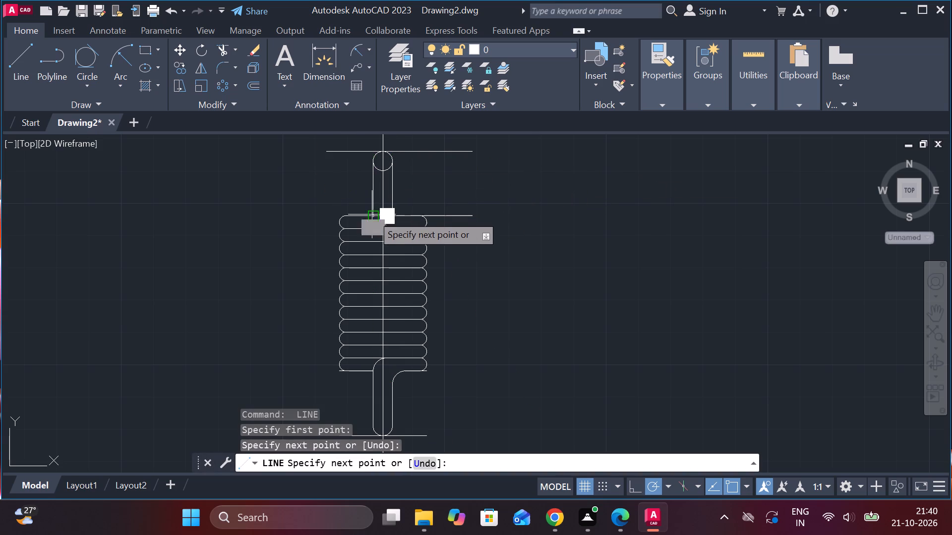
scroll(414, 199, "up", 1)
key("Escape")
Trim the coil stack's top line between the upper loop's two vertical sides.
type("TR")
key("space")
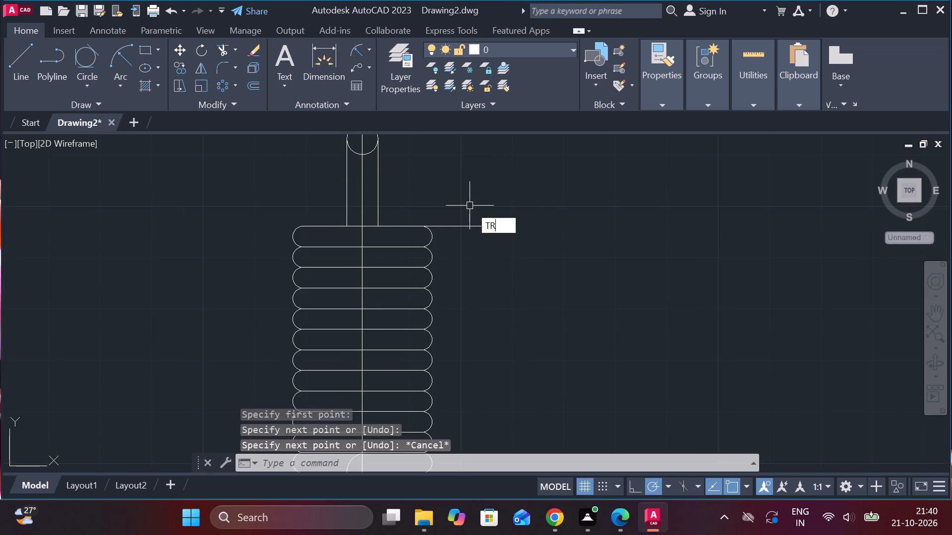
left_click(356, 226)
left_click(371, 226)
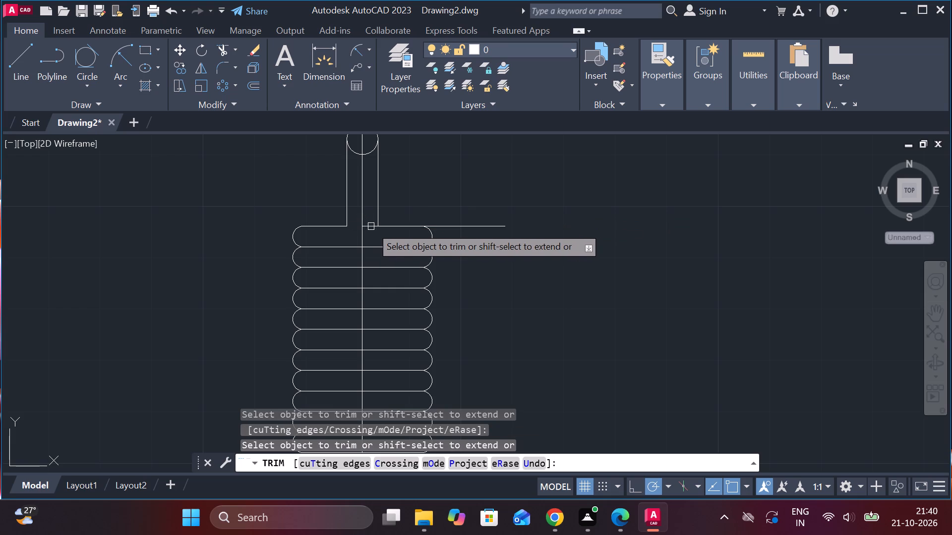
left_click(370, 223)
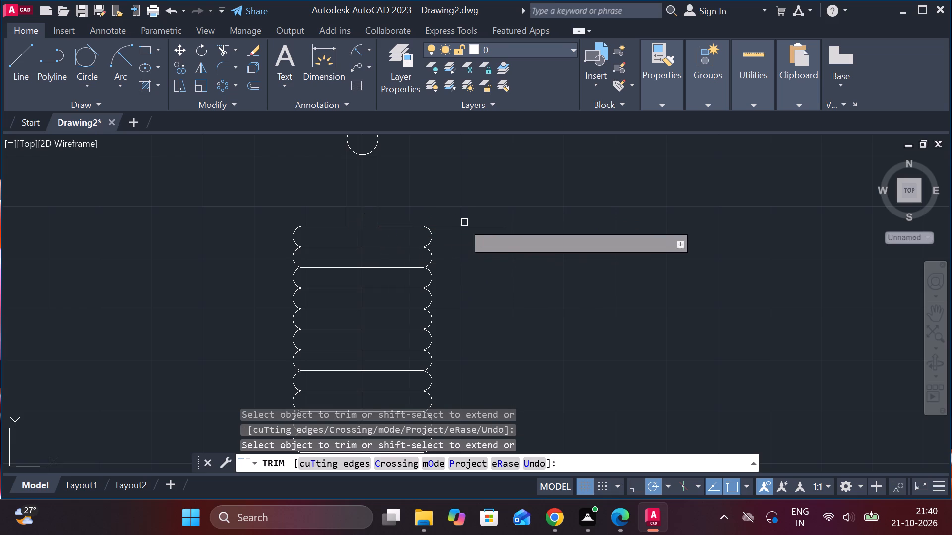
key("Escape")
Fillet the upper loop's left side into the coil stack's top line with radius 4.
type("F R")
key("space")
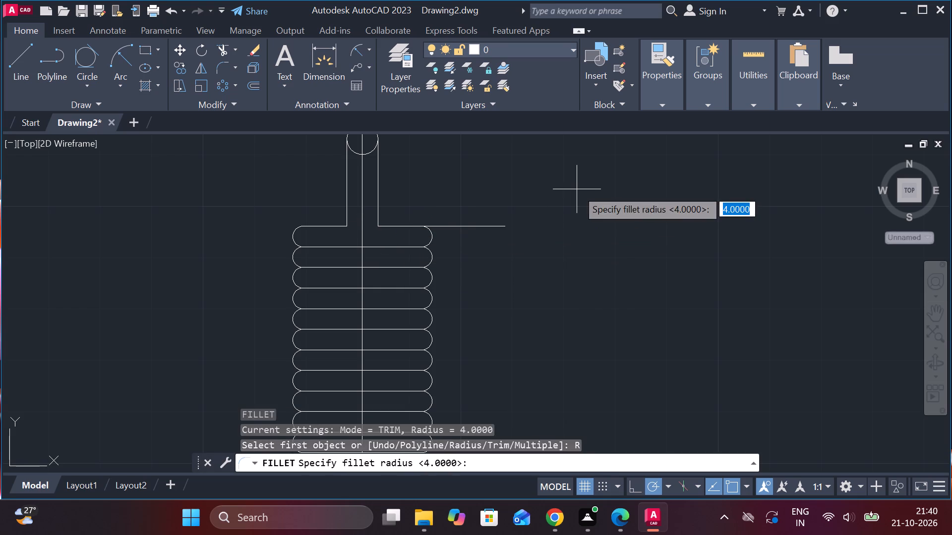
key("space")
left_click_drag(348, 204, 348, 208)
left_click(332, 228)
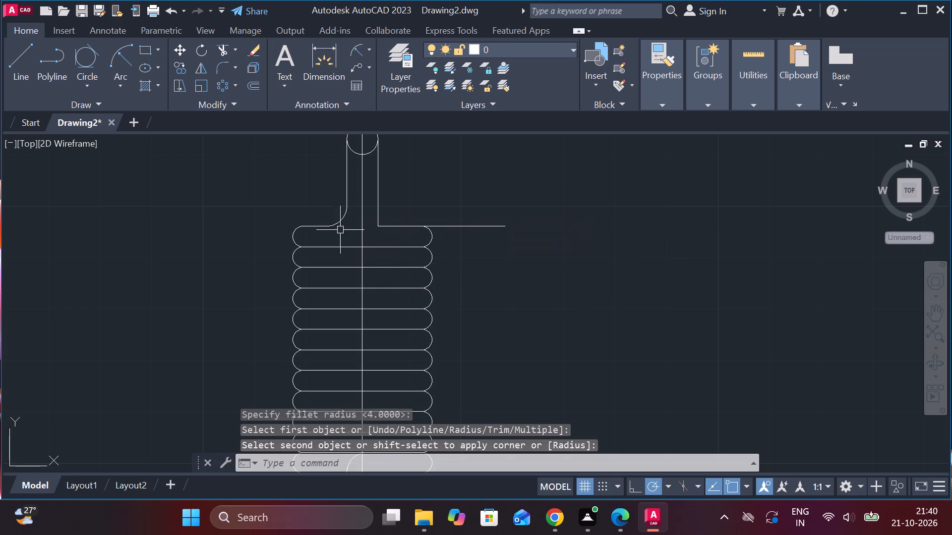
key("Escape")
Fillet the upper loop's right side into the line beneath the top coil with radius 4.
key("space")
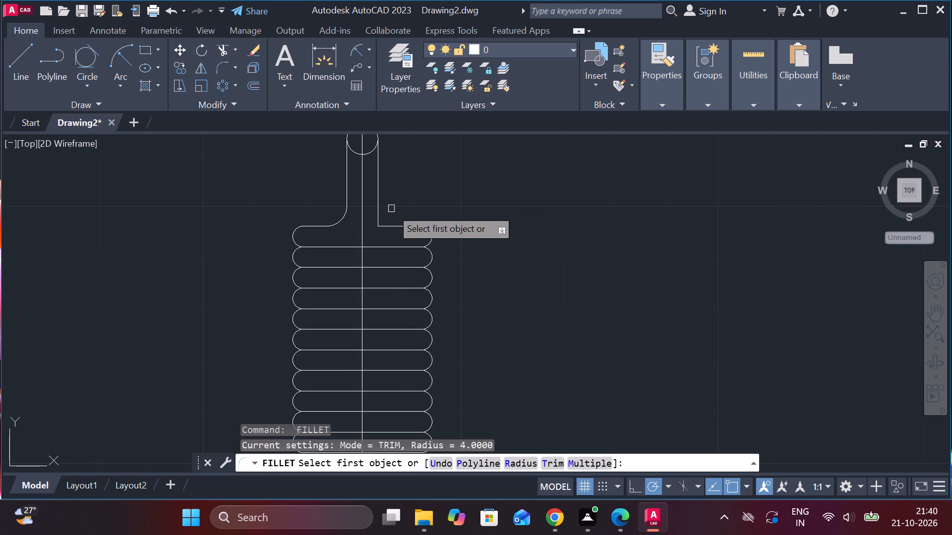
left_click_drag(380, 206, 380, 217)
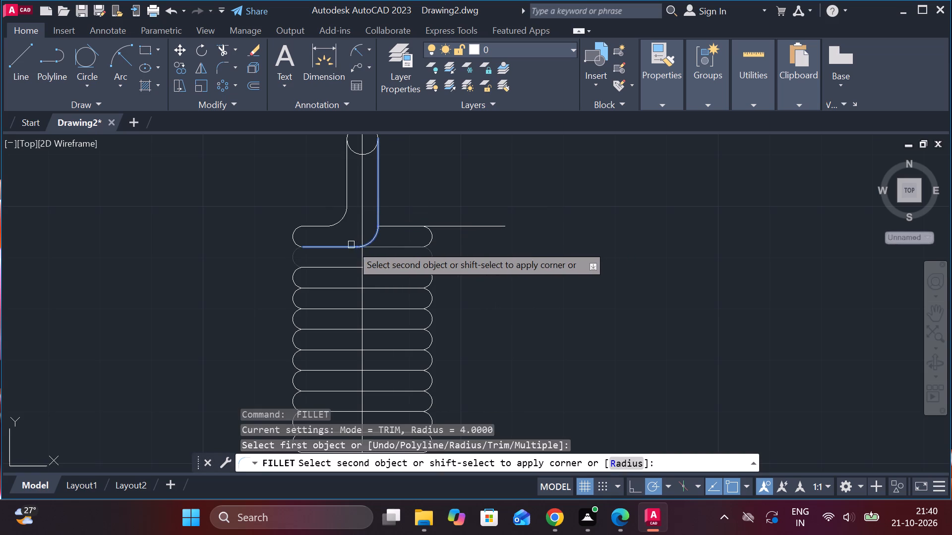
left_click(351, 245)
key("Escape")
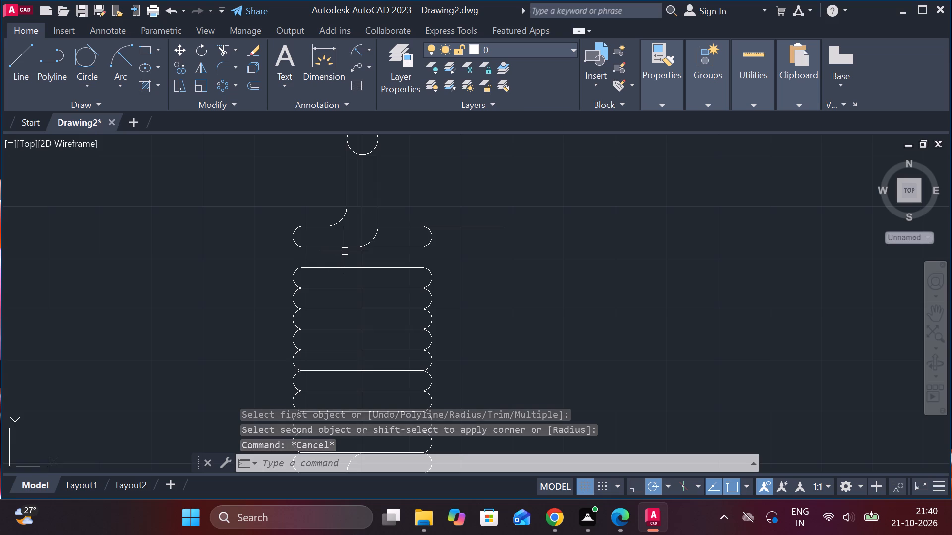
Explode the closed coil outline just below the gap under the top coil.
left_click(291, 277)
scroll(328, 299, "up", 1)
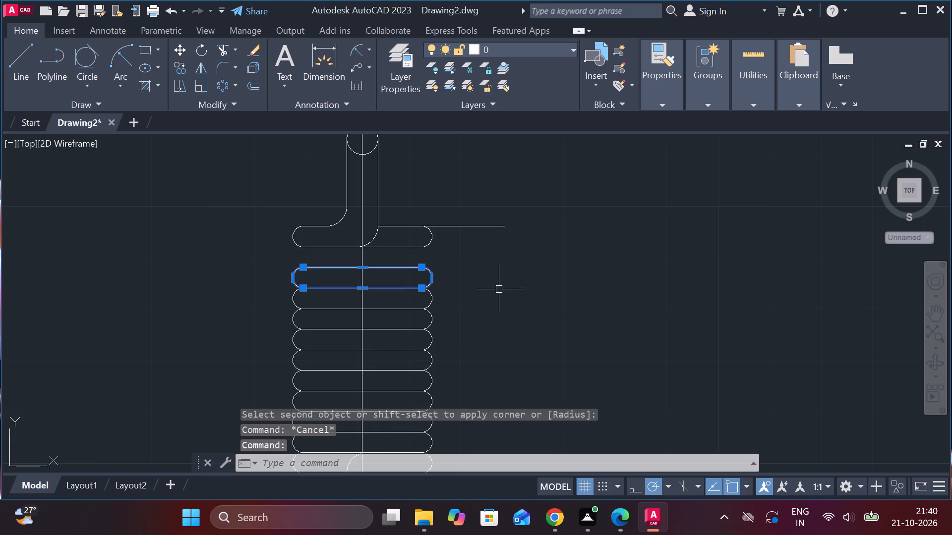
type("EX")
left_click(547, 344)
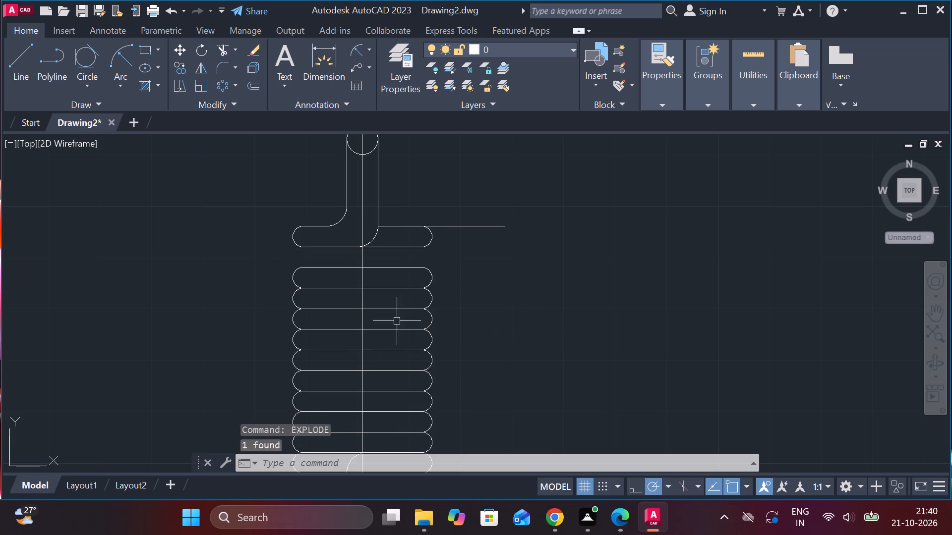
Copy the exploded coil's left end arc up one coil pitch to close the gap's left end.
left_click(292, 277)
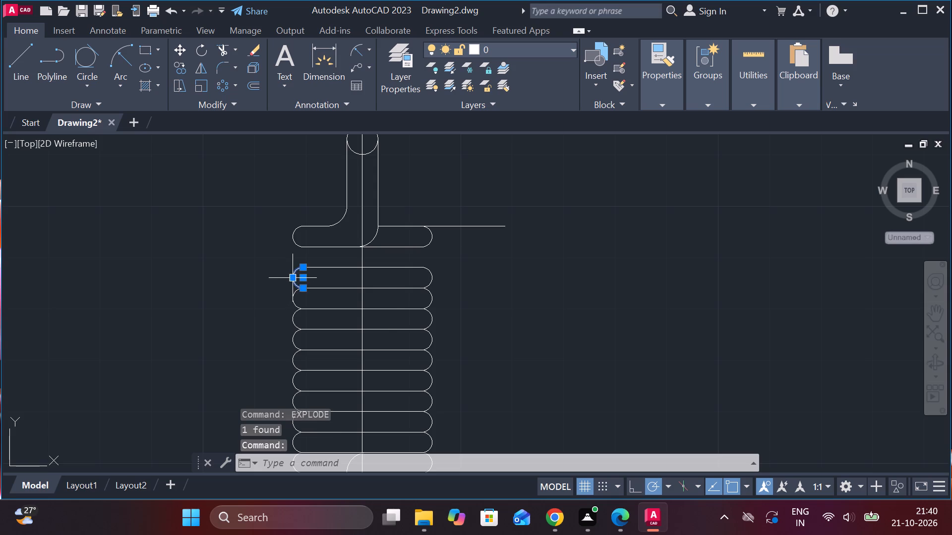
key("c")
key("o")
key("Return")
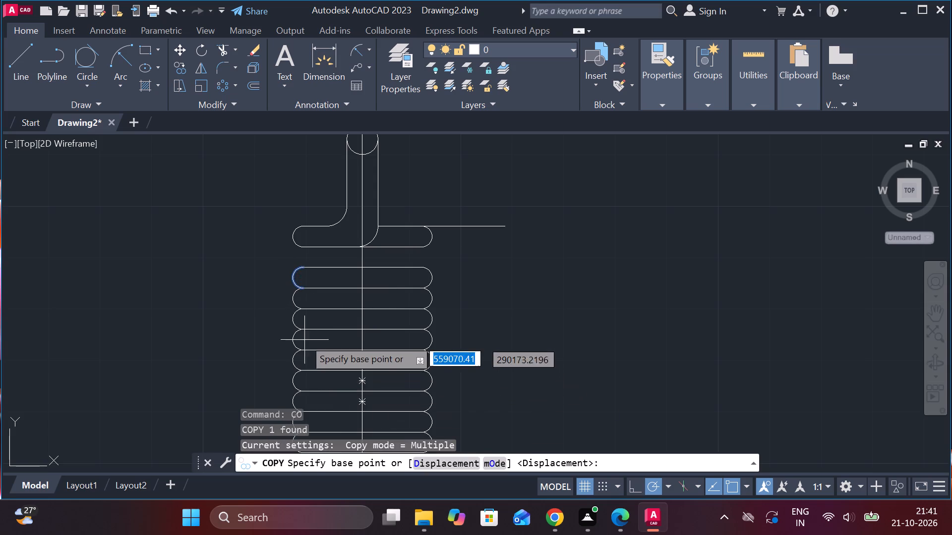
scroll(303, 298, "up", 3)
middle_click_drag(306, 258, 323, 336)
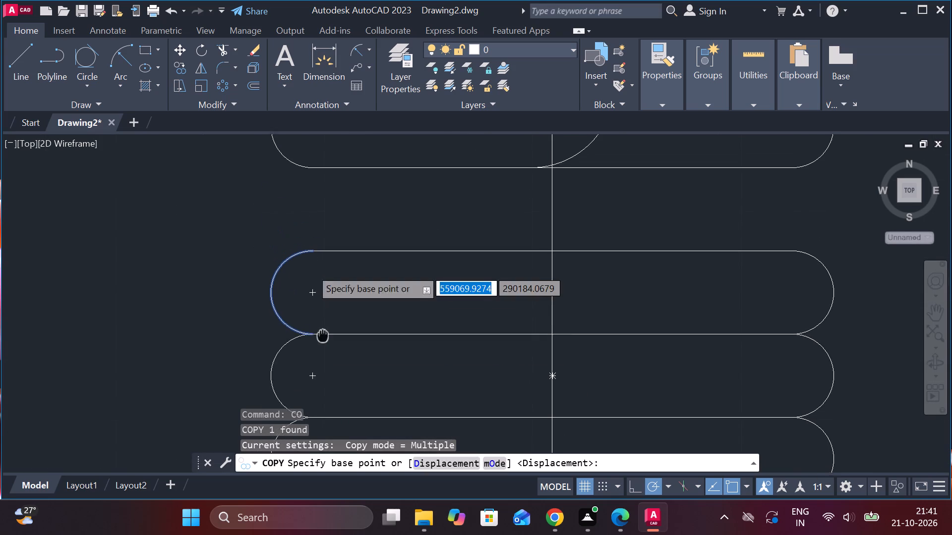
left_click(310, 331)
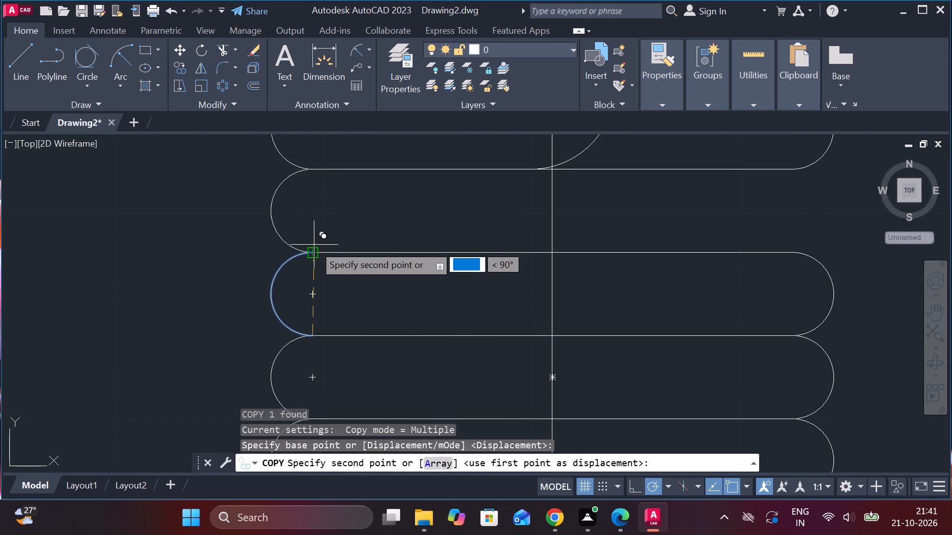
left_click(314, 245)
key("Escape")
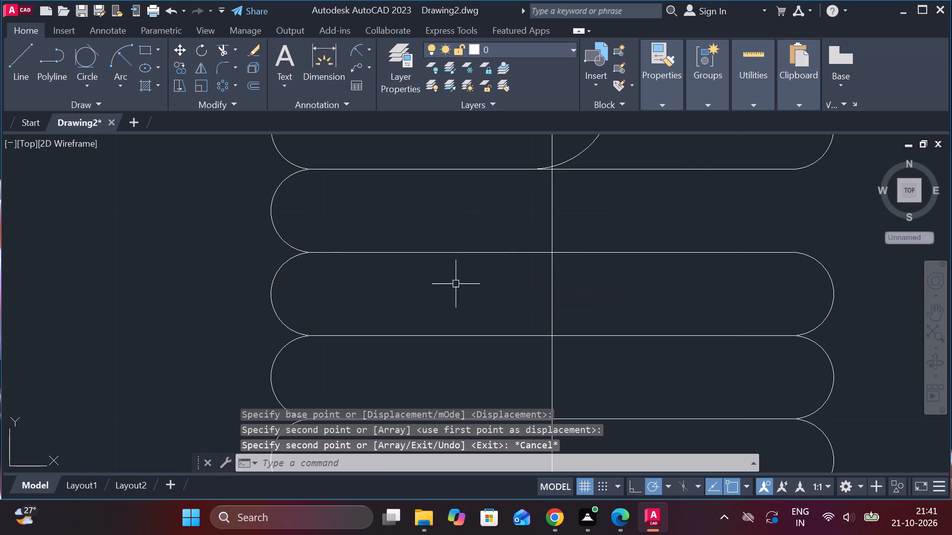
Copy the exploded coil's right end arc up one coil pitch to close the gap's right end.
scroll(456, 284, "down", 2)
middle_click_drag(587, 261, 503, 255)
left_click(514, 272)
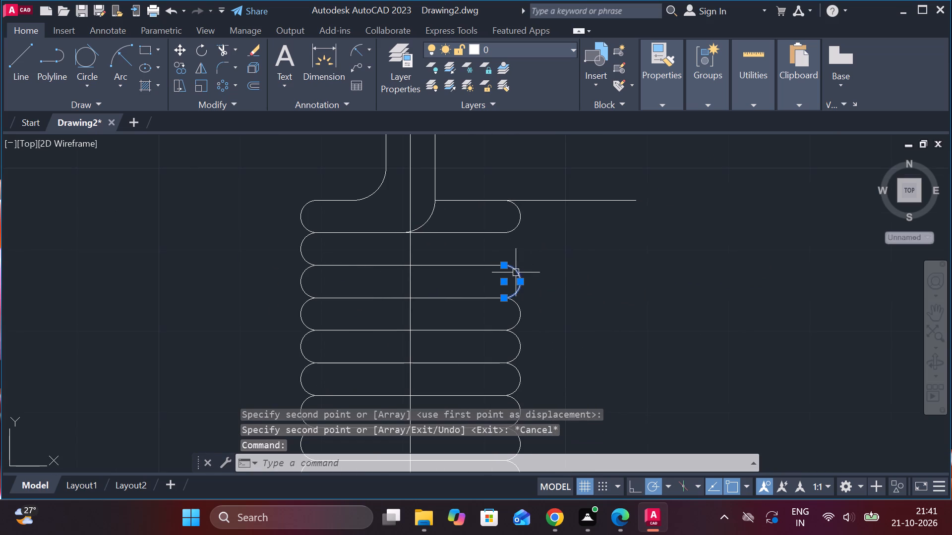
type("CO")
key("Return")
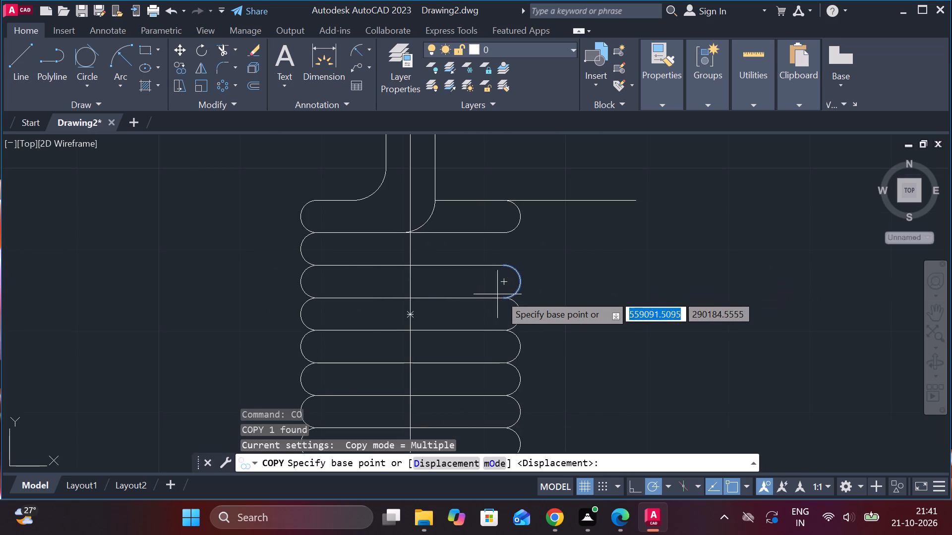
left_click(506, 295)
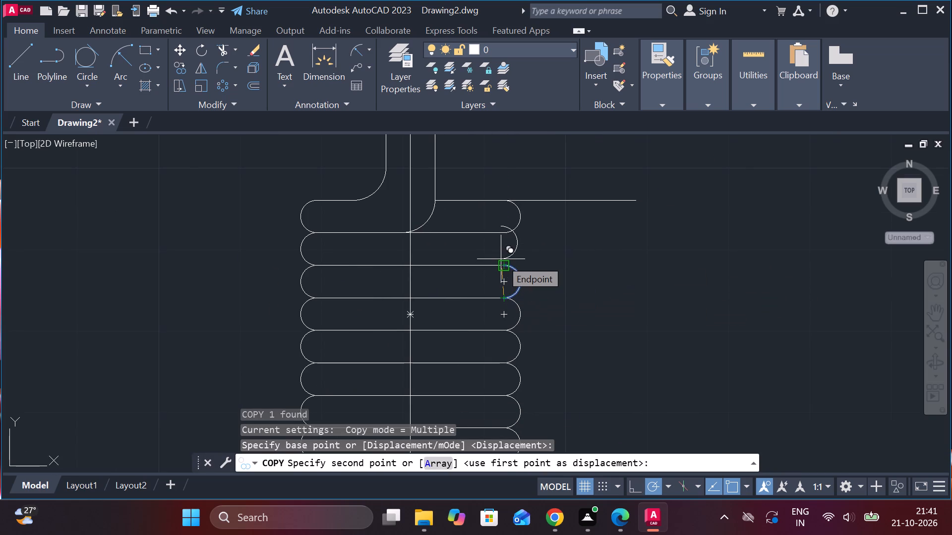
left_click(502, 263)
scroll(593, 260, "down", 2)
key("Escape")
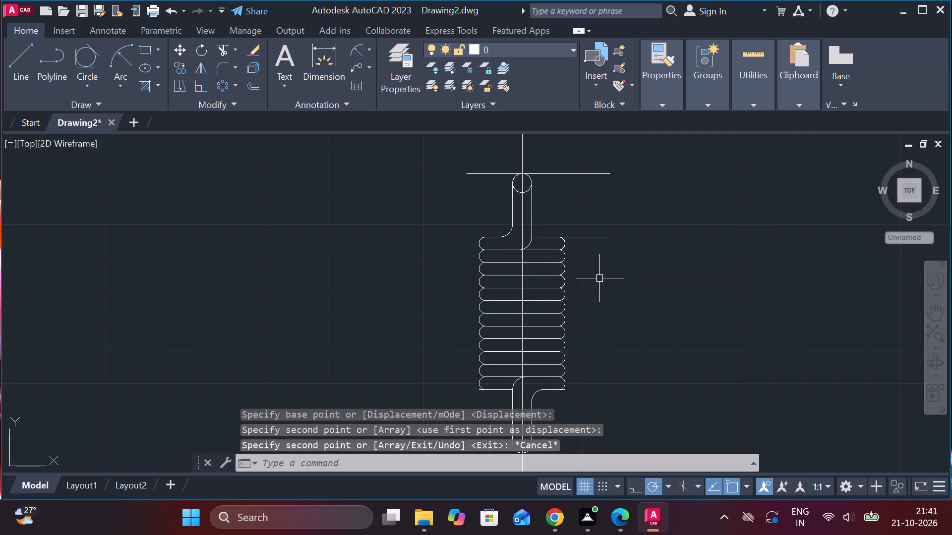
Set the spring's vertical centre line to the CENTER linetype.
scroll(599, 278, "down", 1)
middle_click_drag(653, 249, 587, 230)
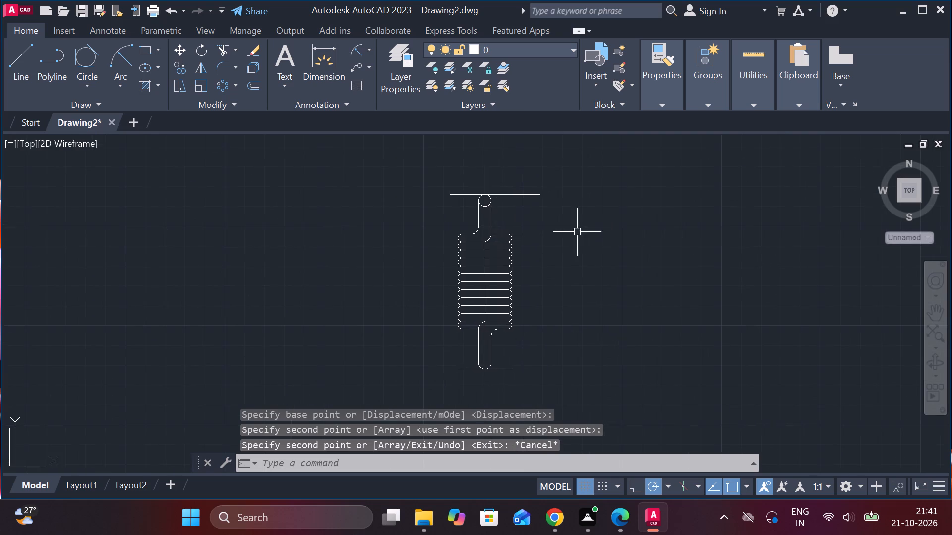
left_click(486, 174)
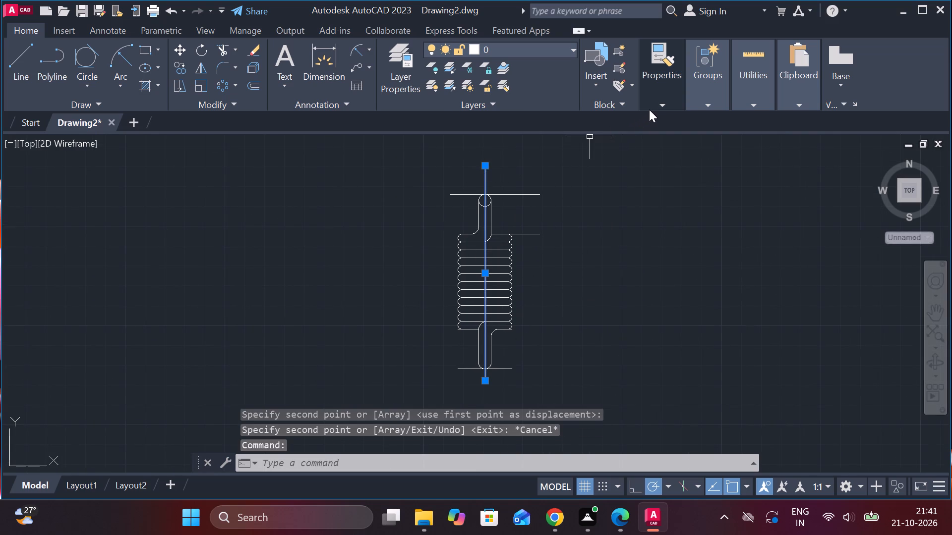
left_click(649, 109)
left_click(711, 154)
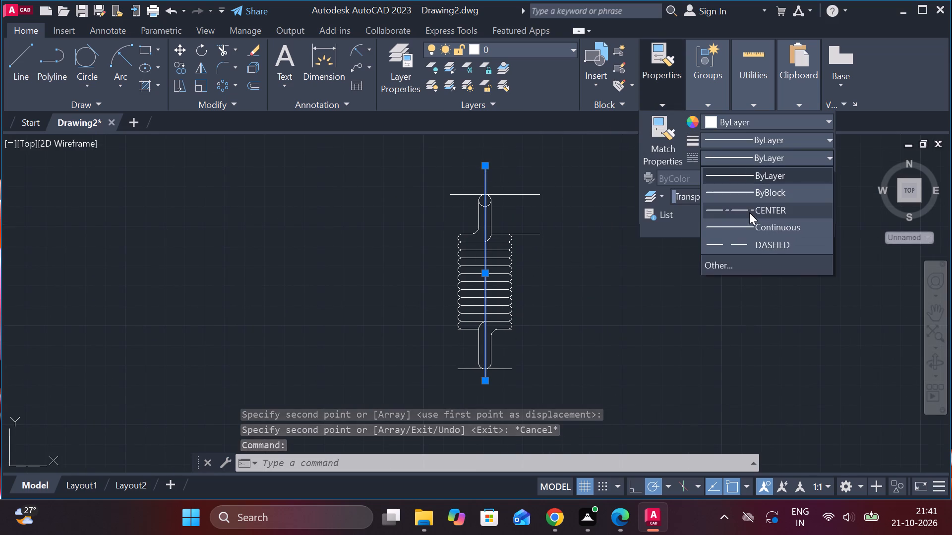
left_click(749, 213)
key("Escape")
Set the horizontal lines at the upper loop's top, the stack's top right and the lower loop's bottom to the DASHED linetype.
left_click(526, 195)
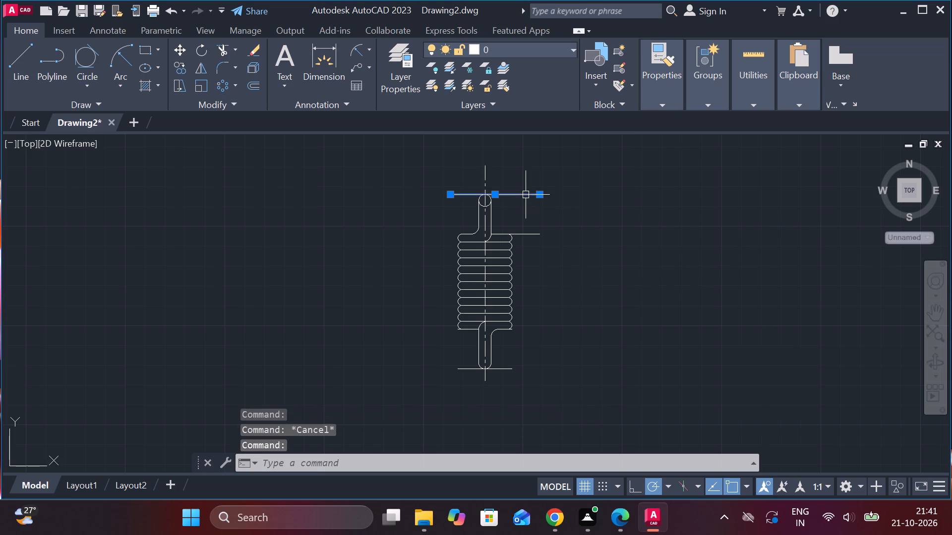
left_click(530, 234)
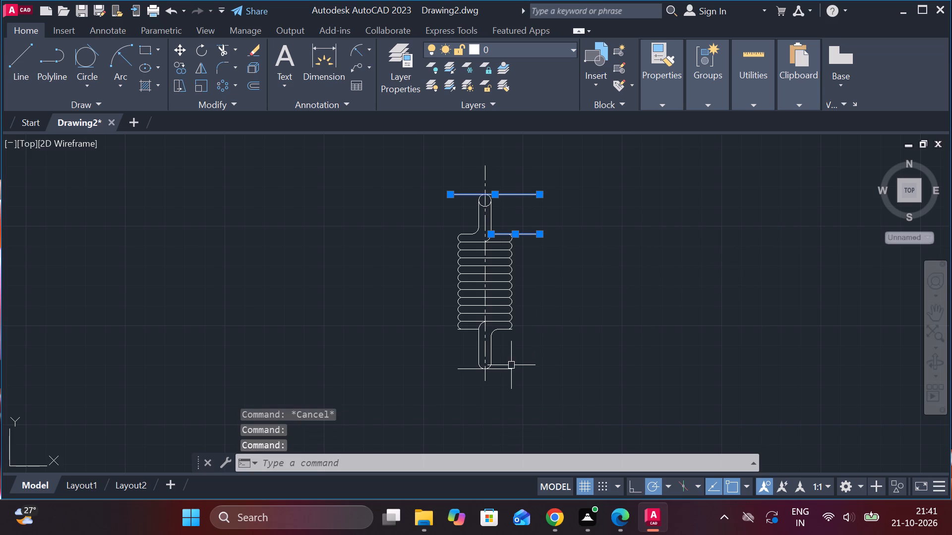
left_click(510, 367)
left_click(660, 108)
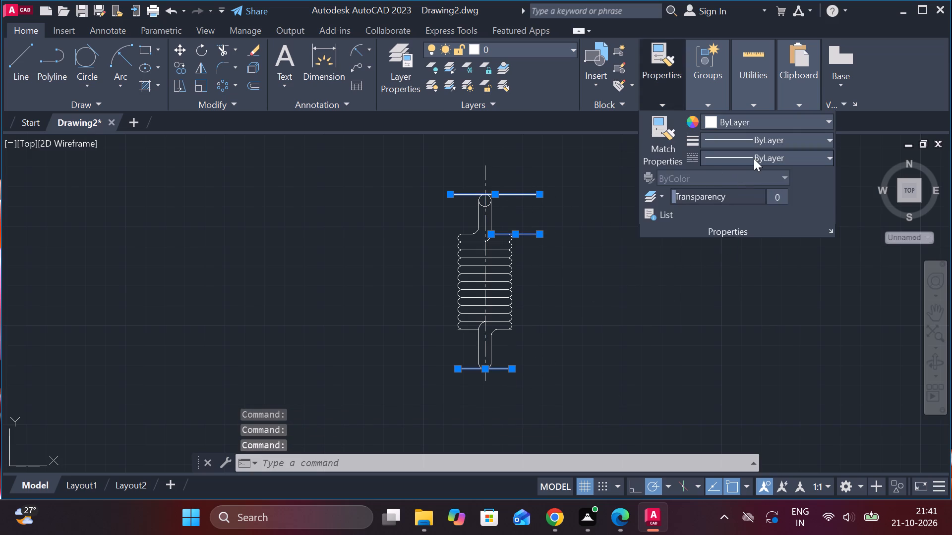
left_click(754, 154)
left_click(726, 238)
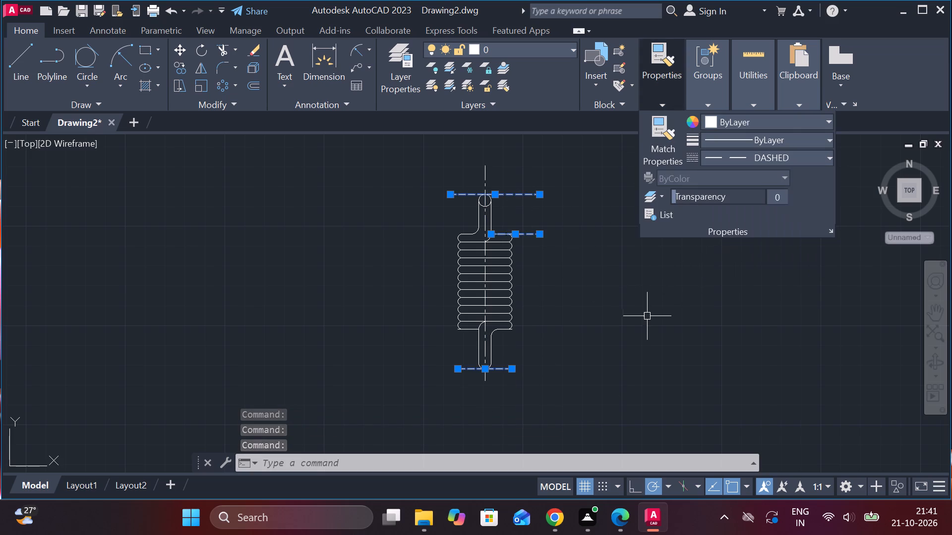
key("Escape")
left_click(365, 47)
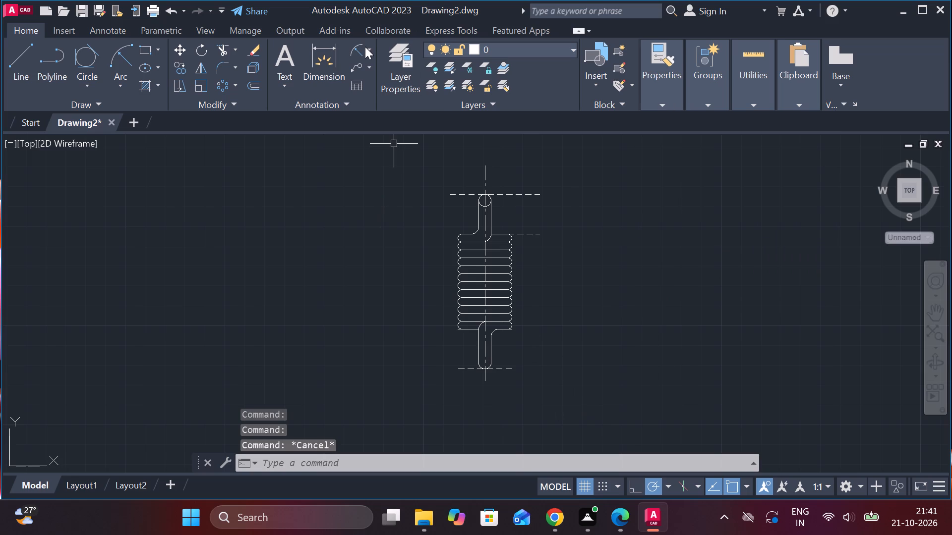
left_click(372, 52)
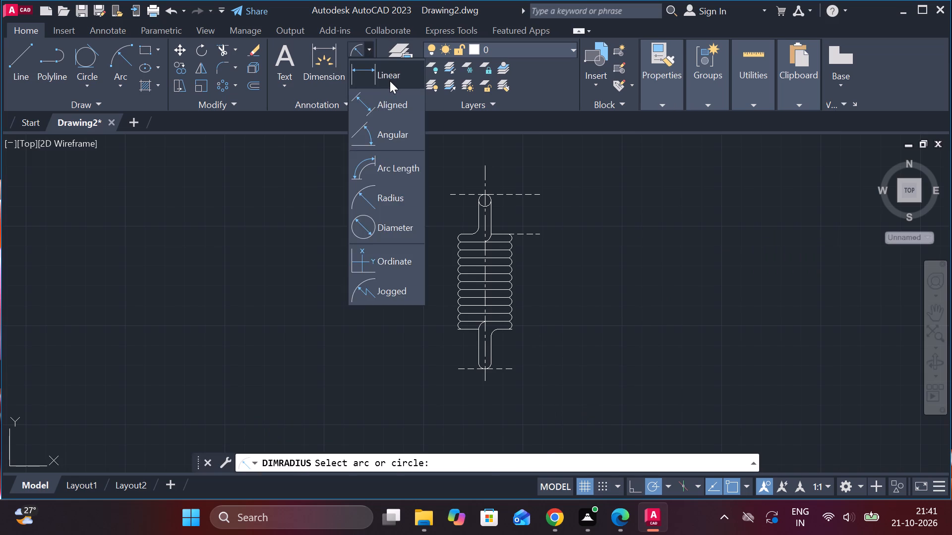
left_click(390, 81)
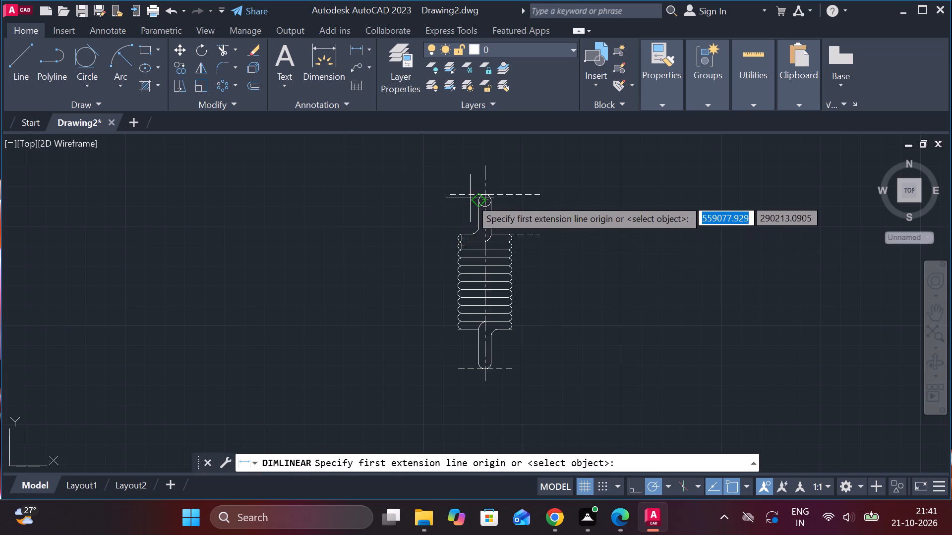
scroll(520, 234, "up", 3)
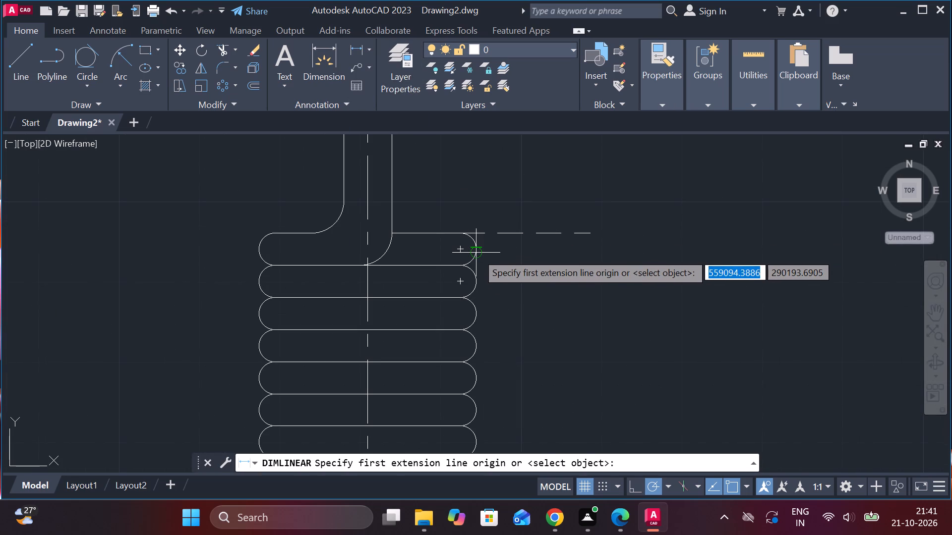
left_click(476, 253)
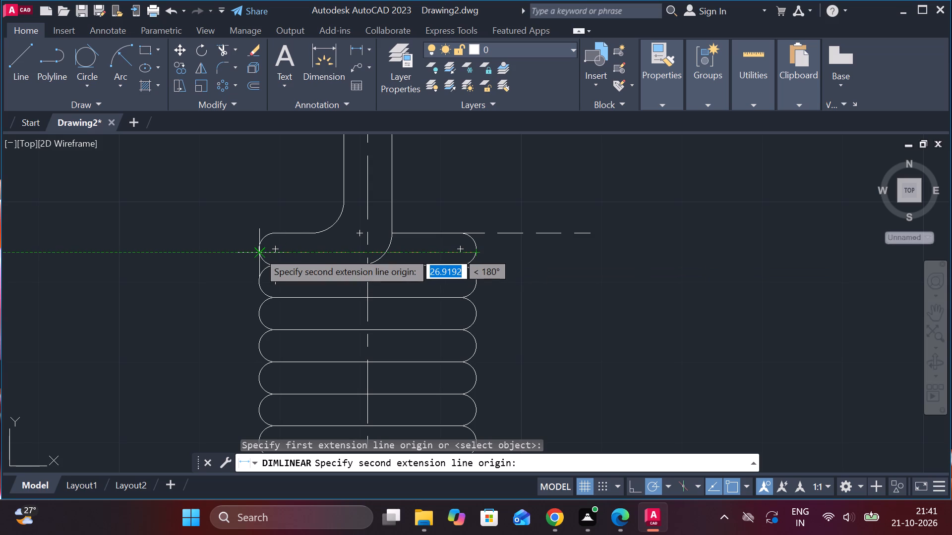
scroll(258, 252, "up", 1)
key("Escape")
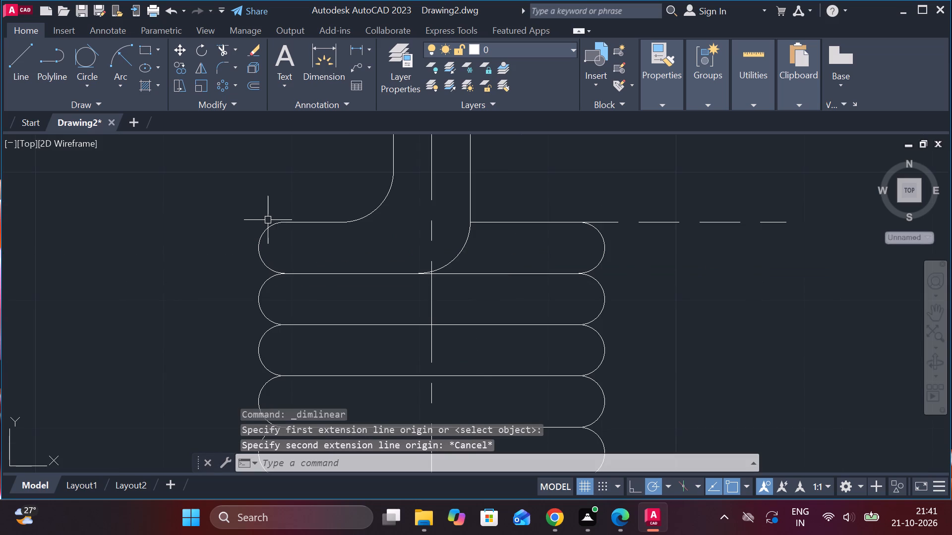
Add a horizontal linear dimension across the coil's full width, placed above the upper loop.
key("space")
left_click(259, 244)
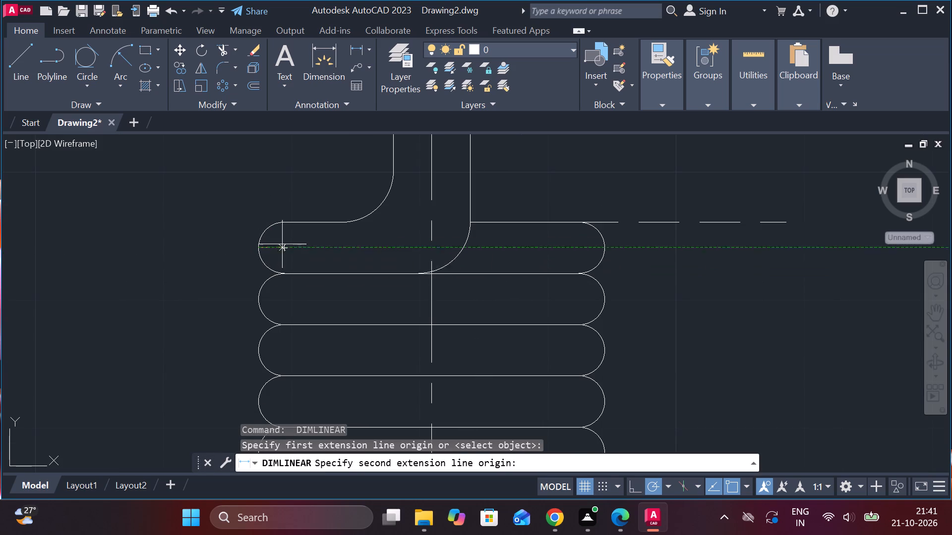
left_click(597, 243)
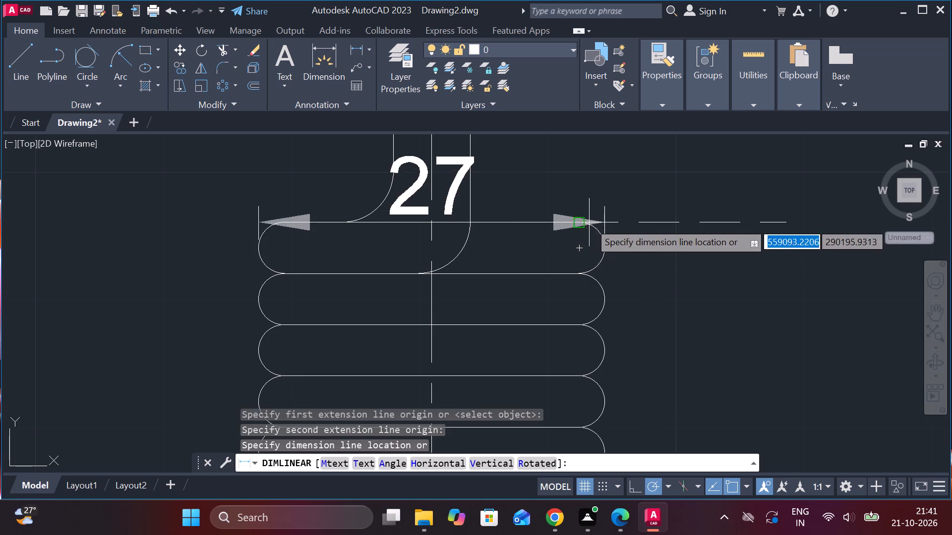
scroll(589, 221, "down", 2)
middle_click_drag(567, 205, 556, 318)
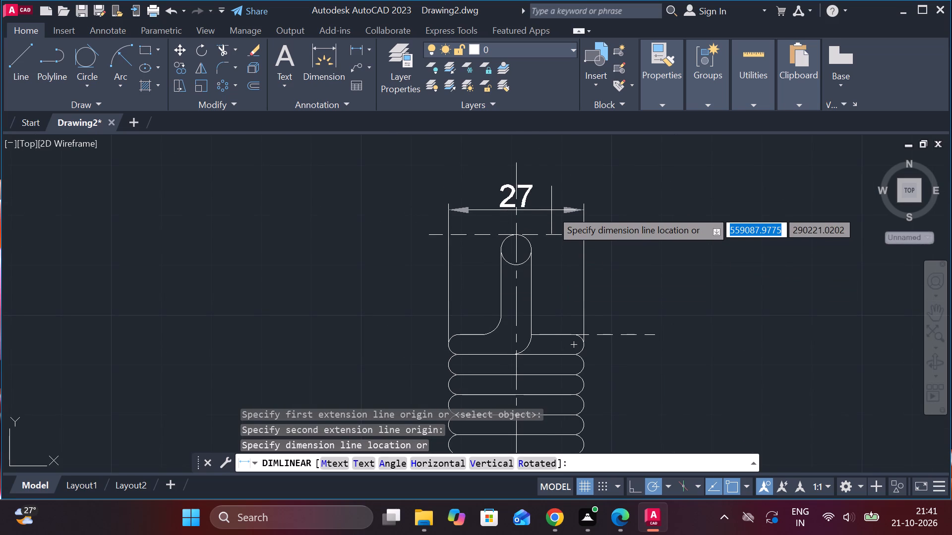
left_click(551, 209)
Add a vertical linear dimension for the upper loop's height, from its top dashed line to the coil stack's top.
key("space")
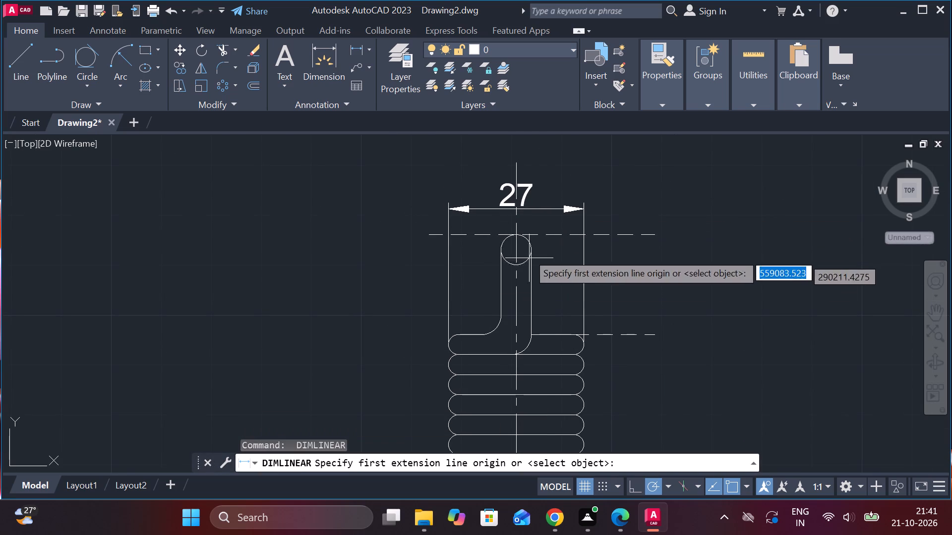
left_click(469, 237)
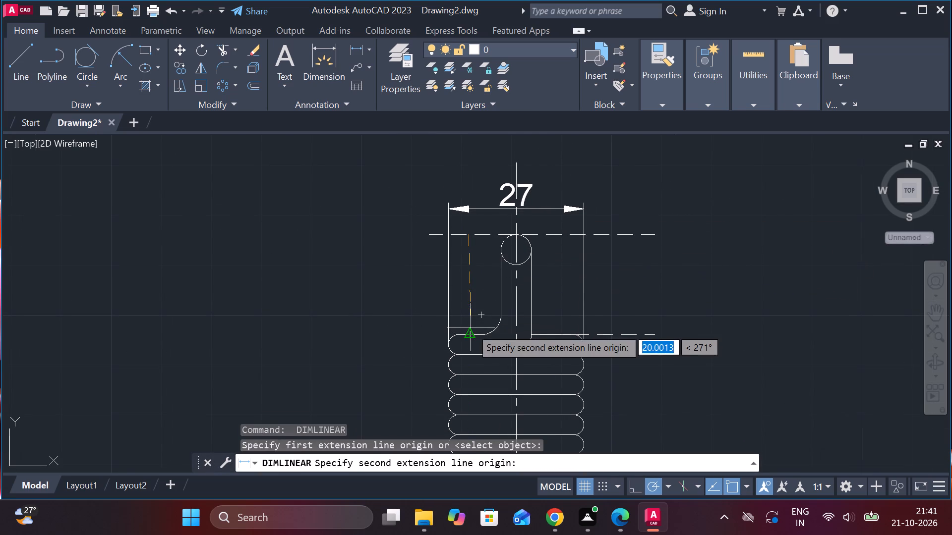
left_click(471, 327)
left_click(402, 313)
Dimension the coil stack's height on the spring's left side, in line with the upper loop's height dimension.
middle_click_drag(621, 319, 612, 301)
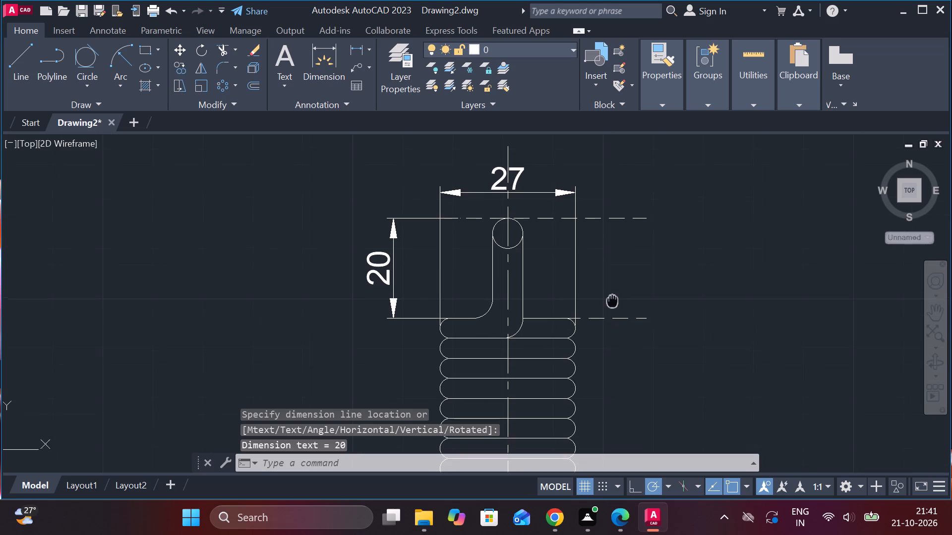
key("space")
left_click(430, 318)
middle_click_drag(427, 332, 390, 164)
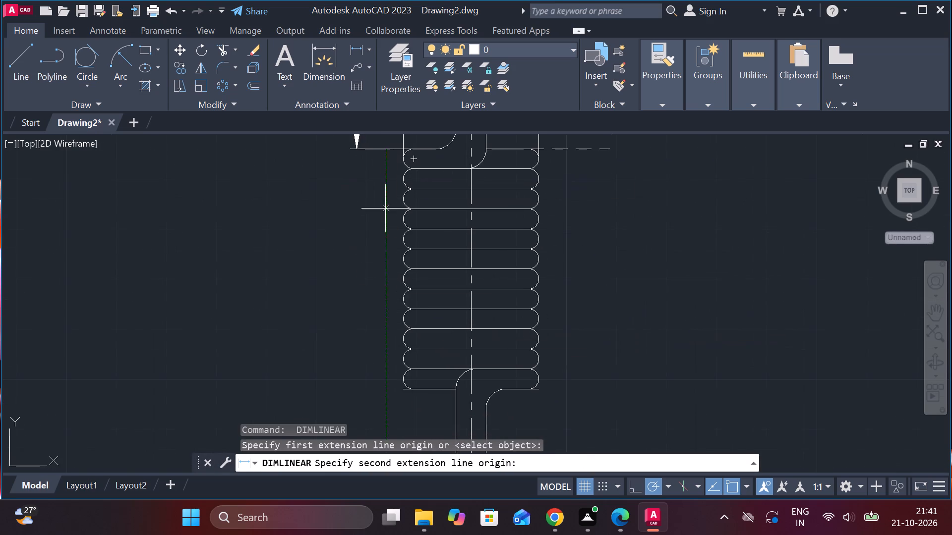
left_click(418, 393)
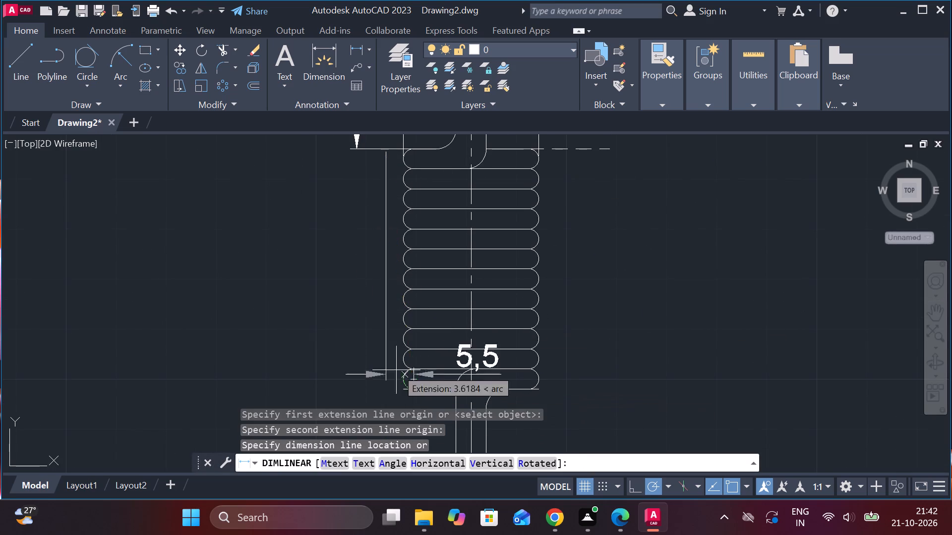
left_click(355, 155)
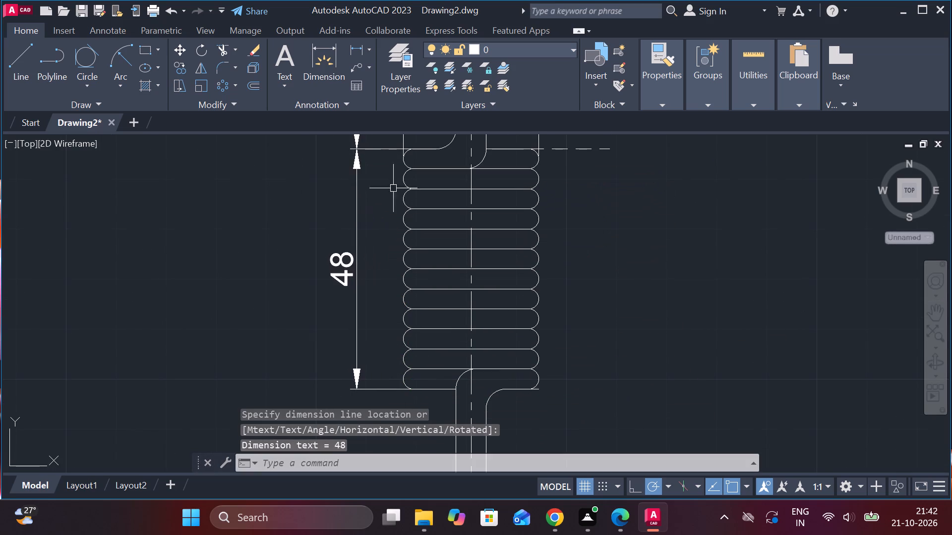
Dimension the lower loop's height from the coil stack's bottom to the loop's end, in line with the stack's height dimension.
scroll(592, 284, "down", 1)
middle_click_drag(587, 314, 454, 176)
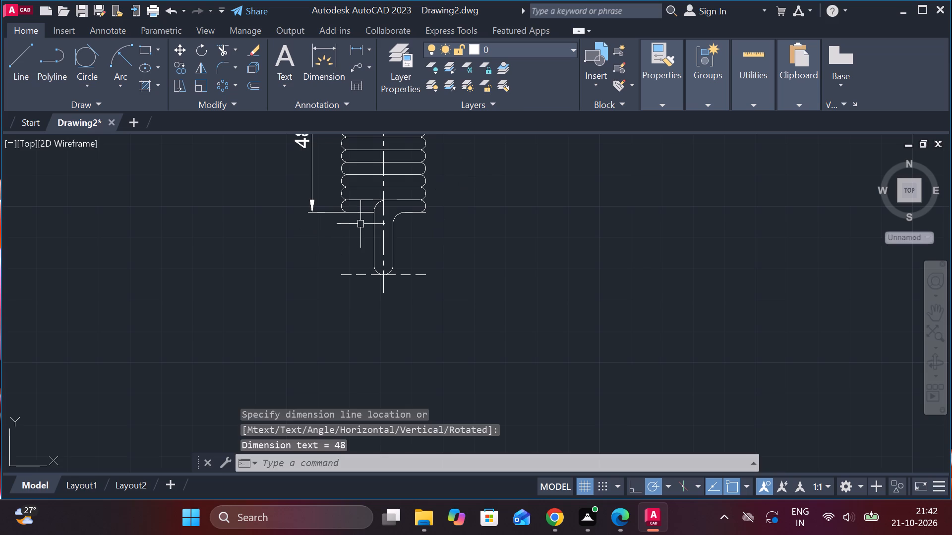
key("space")
left_click(356, 212)
left_click(384, 281)
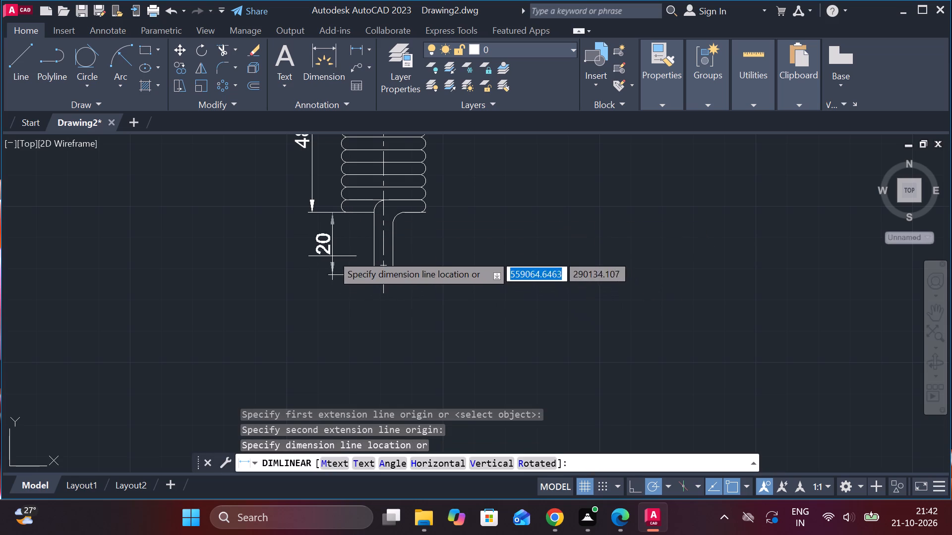
left_click(311, 217)
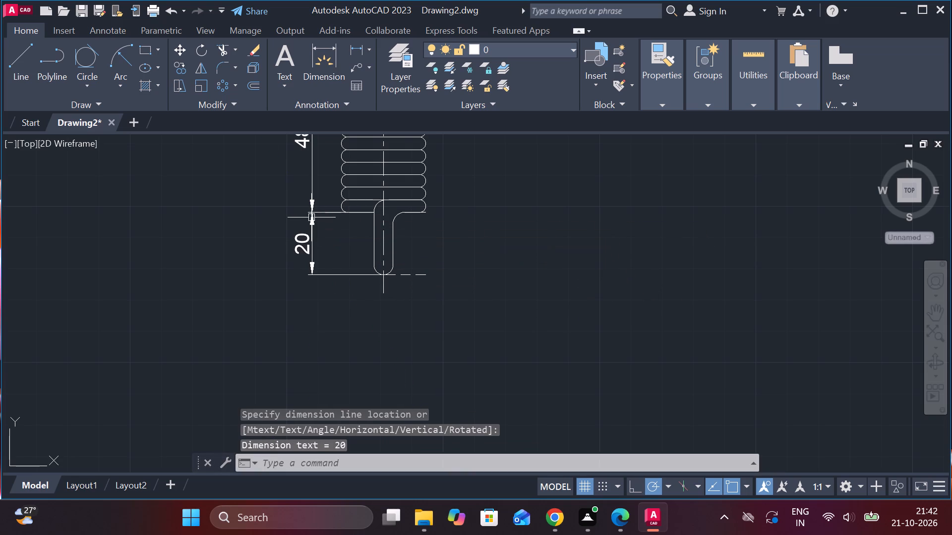
Add a diameter symbol before the text of the coil width dimension above the spring.
scroll(479, 270, "down", 2)
middle_click_drag(485, 247, 431, 317)
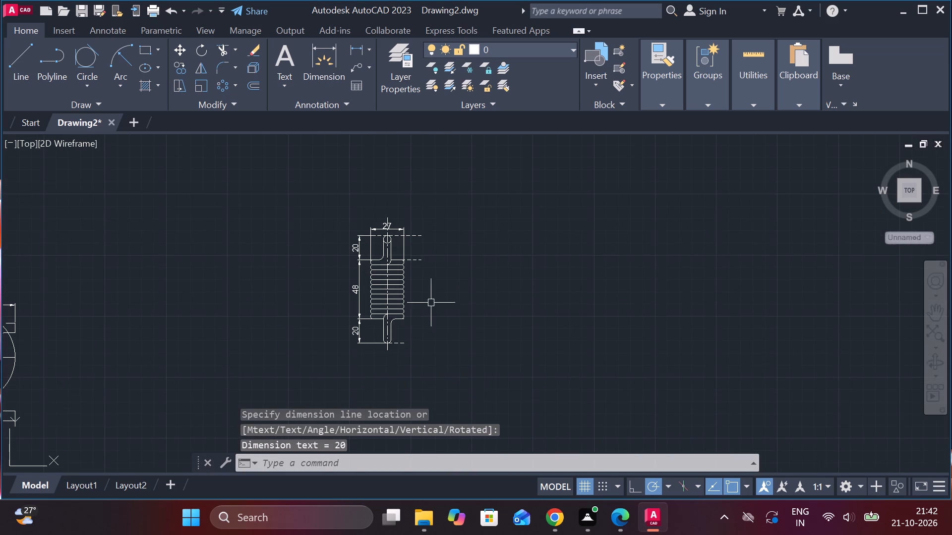
scroll(398, 219, "up", 2)
key("Escape")
double_click(357, 234)
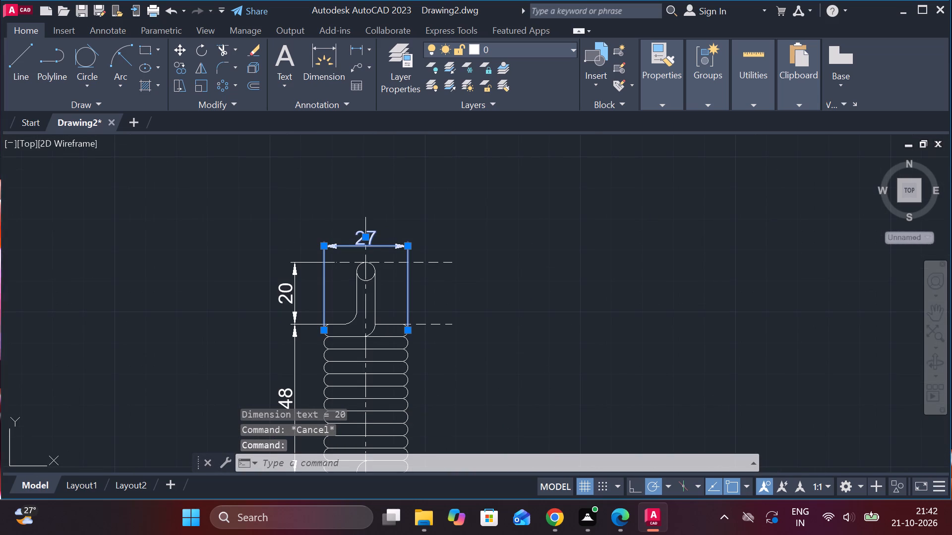
left_click(628, 88)
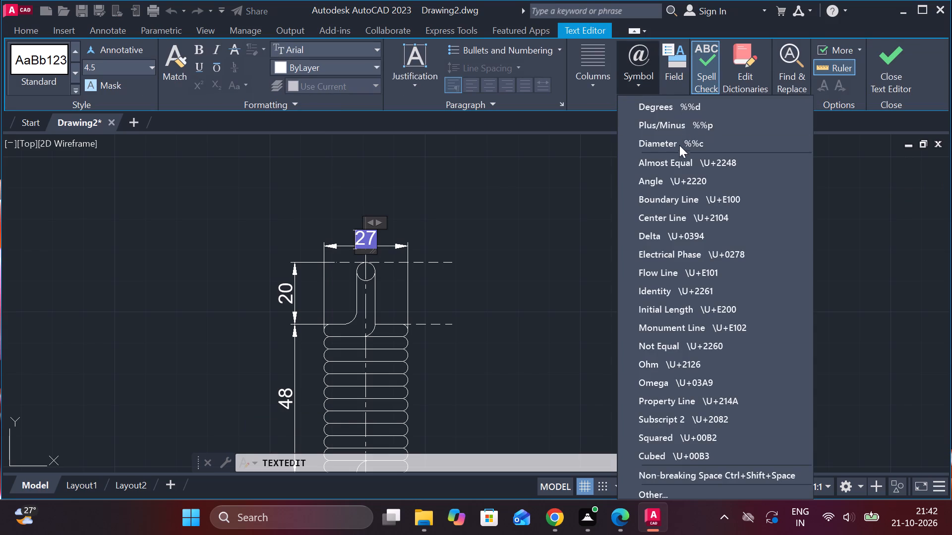
left_click(679, 147)
left_click(891, 63)
Add a radius dimension to the bend joining the lower loop to the coil stack's bottom, placed to its lower right.
middle_click_drag(508, 298, 460, 238)
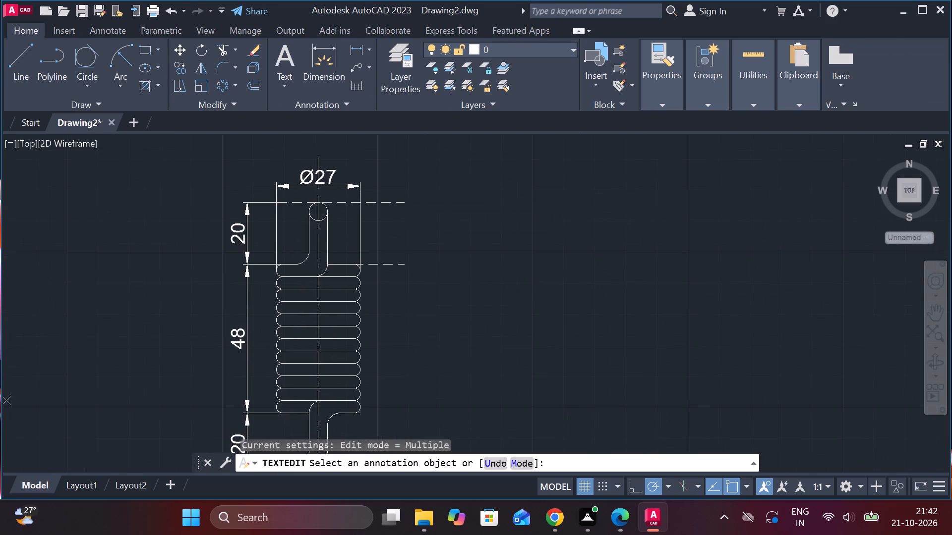
left_click(365, 49)
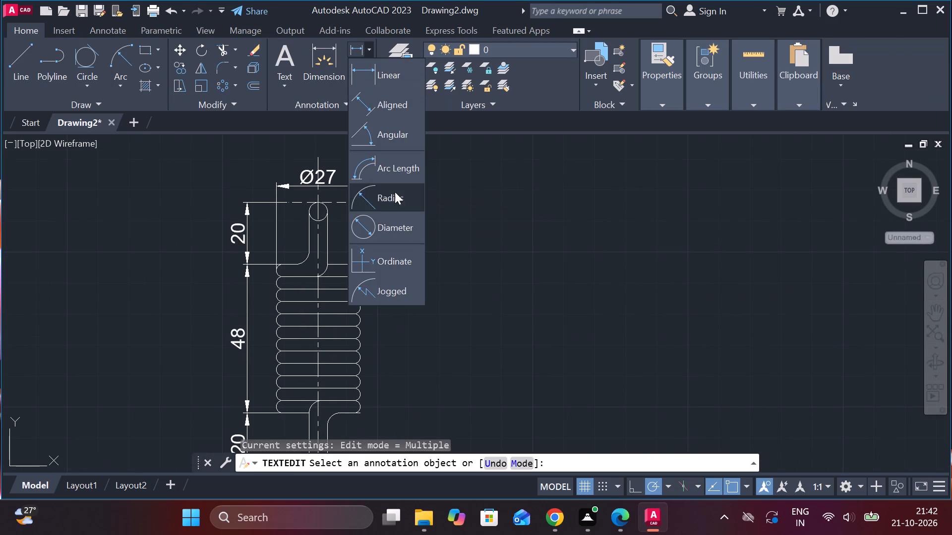
left_click(378, 204)
middle_click_drag(443, 330, 489, 210)
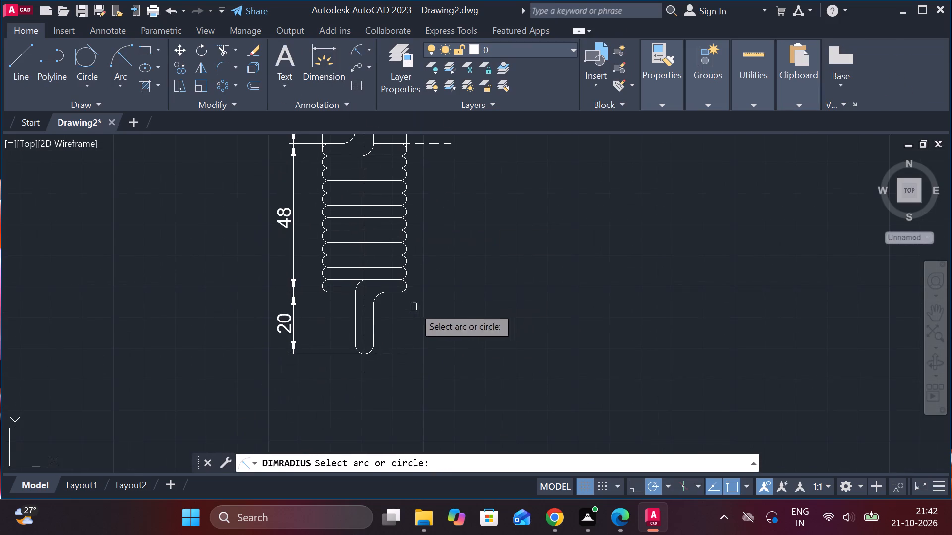
left_click(380, 300)
left_click(446, 327)
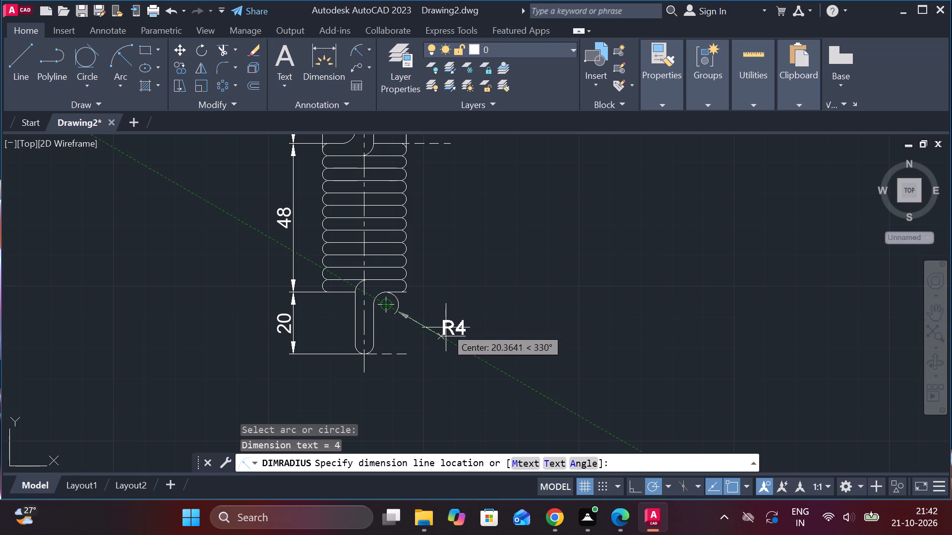
Stretch the lower end of the spring's vertical centre line well below the lower loop.
middle_click_drag(506, 327, 514, 261)
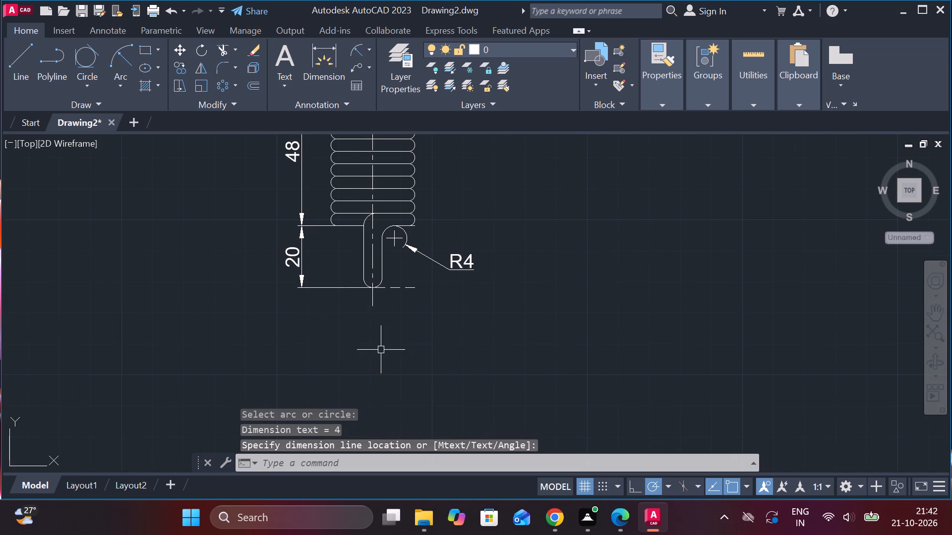
left_click(373, 299)
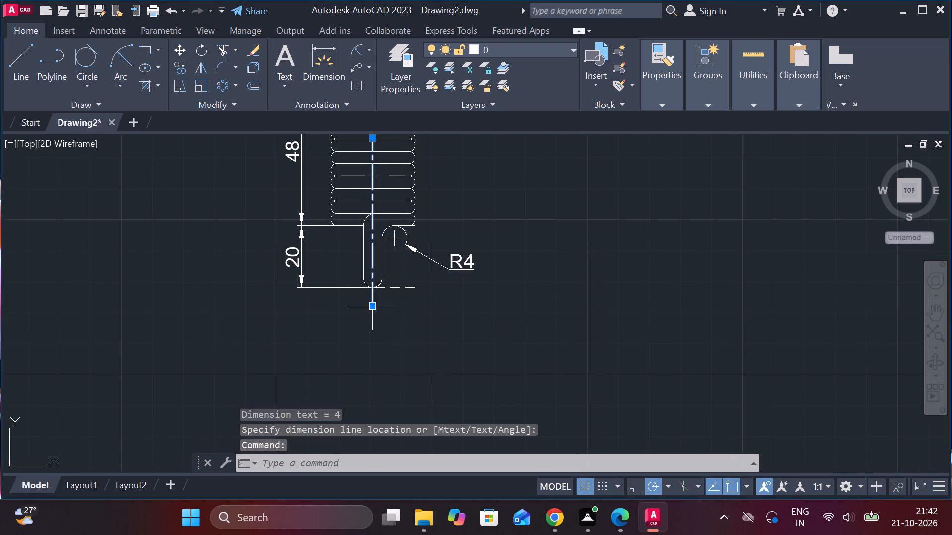
left_click(373, 307)
left_click(362, 380)
key("Escape")
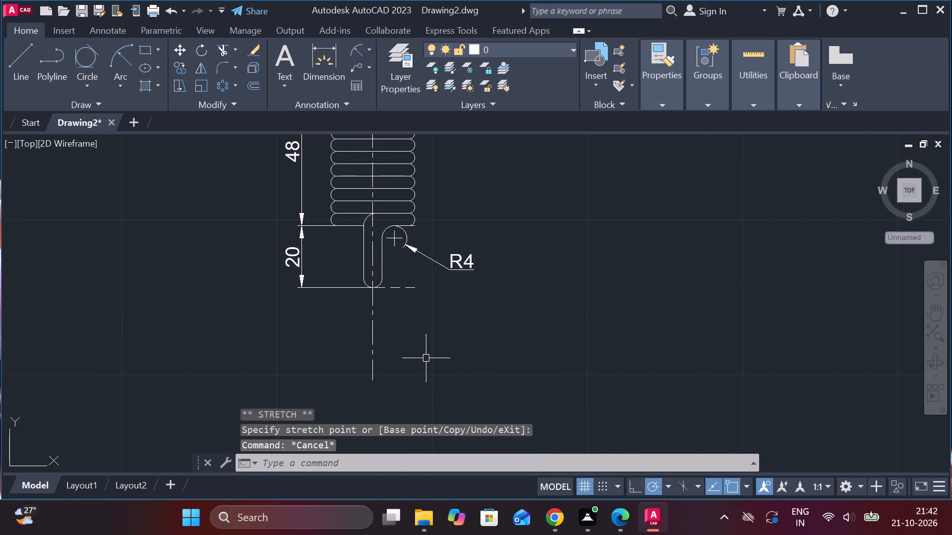
Draw a circle of diameter 27 centred on the extended centre line below the spring.
type("C")
key("space")
left_click(366, 353)
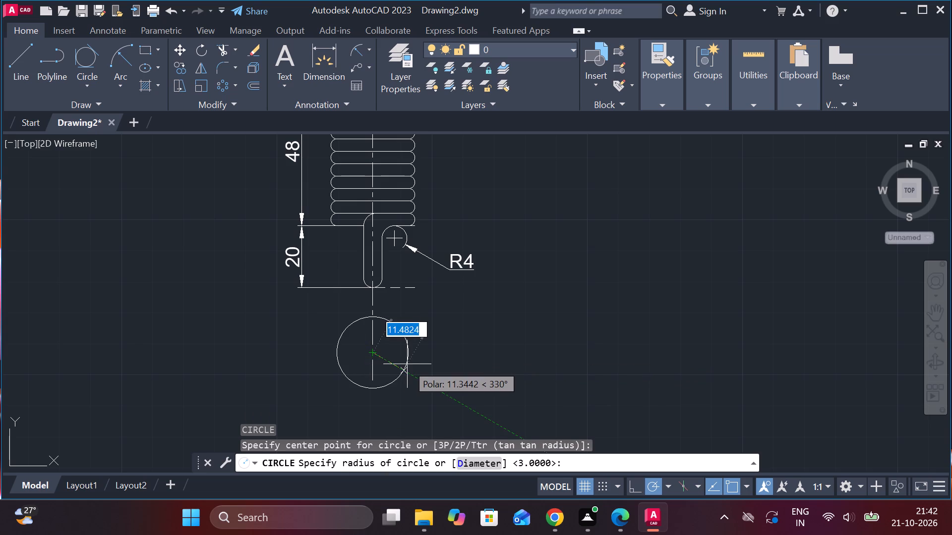
type("D")
key("space")
type("27")
key("Return")
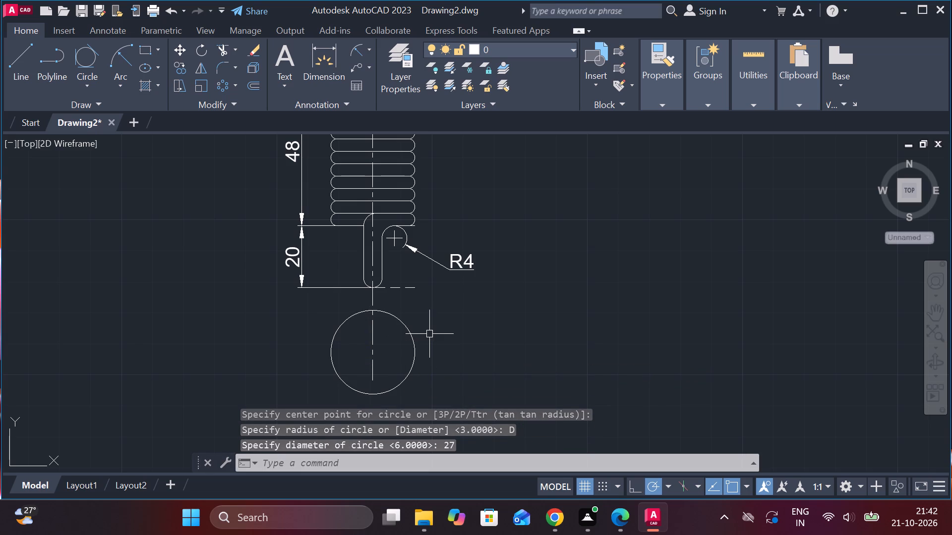
Offset the diameter 27 circle inward by 3 to form the end view's inner circle.
left_click(409, 331)
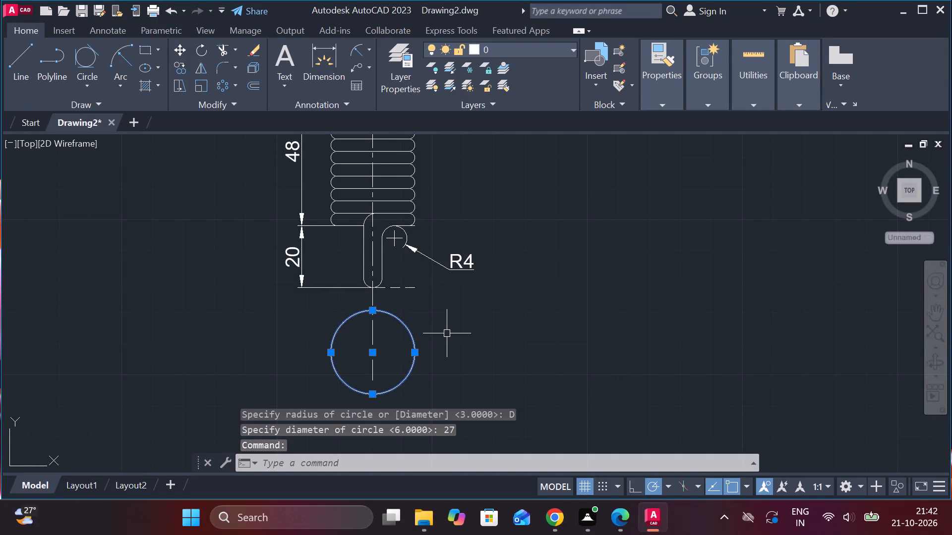
key("o")
key("Return")
key("Return")
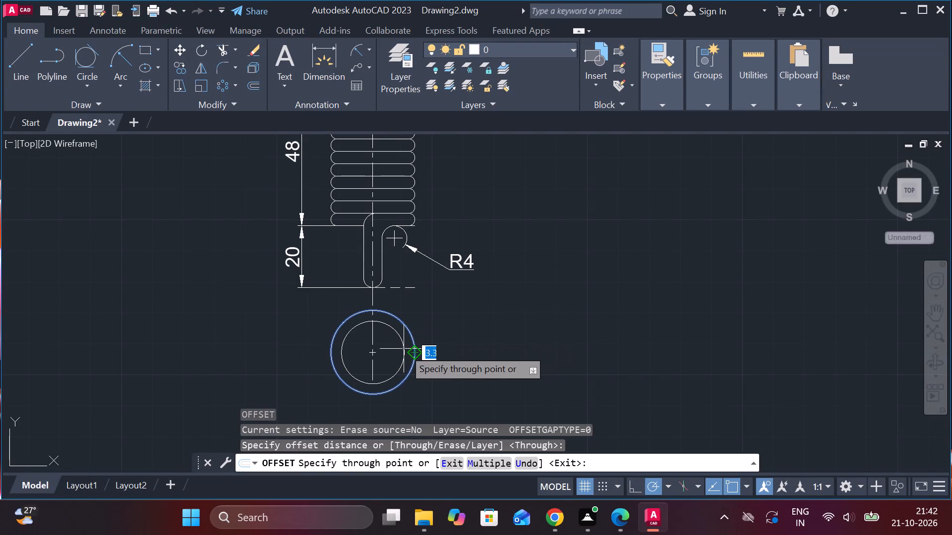
key("3")
key("Return")
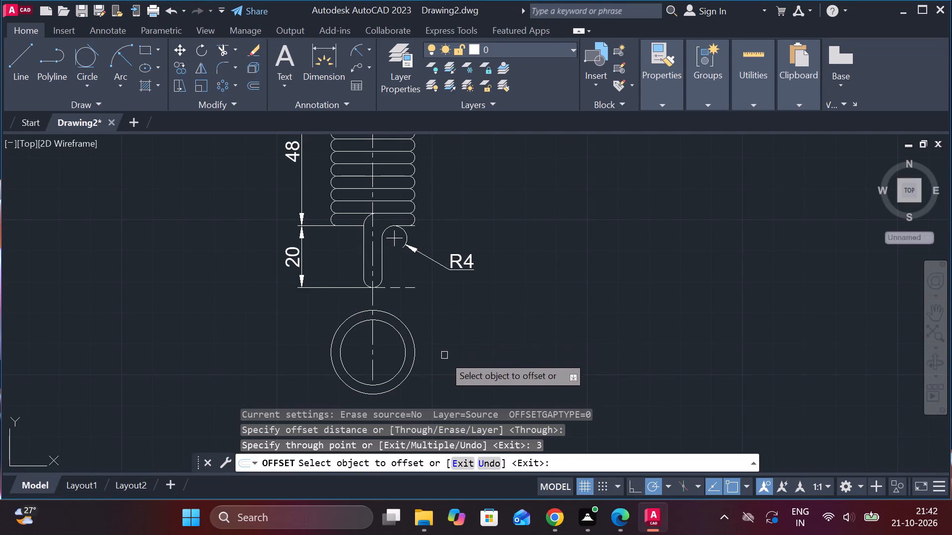
key("Escape")
Draw a concentric circle of diameter 6 at the centre of the spring's end view.
scroll(387, 353, "up", 1)
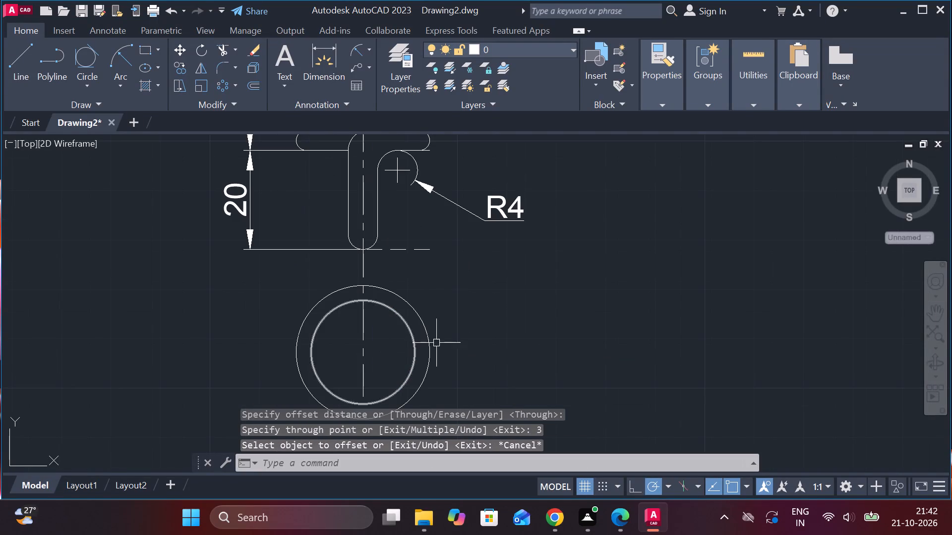
type("C")
key("space")
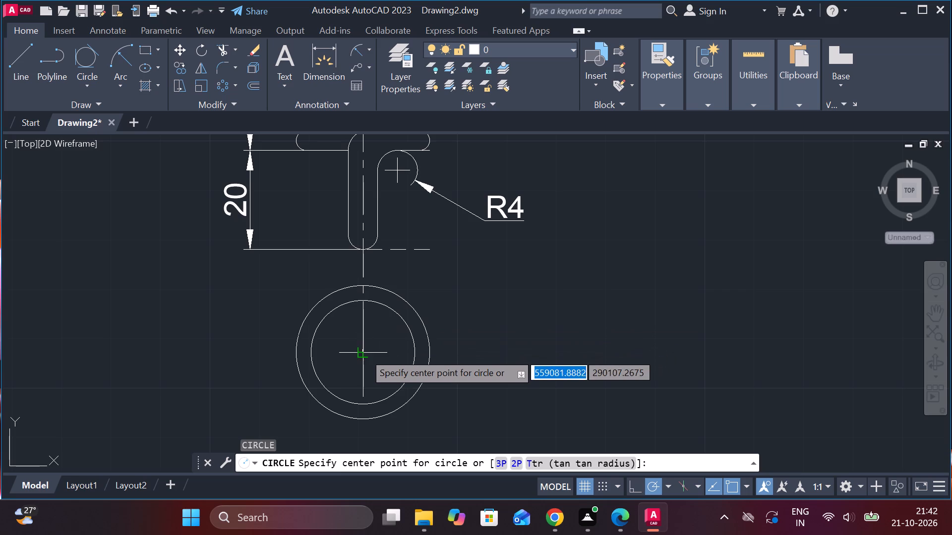
left_click(364, 353)
type("D")
key("space")
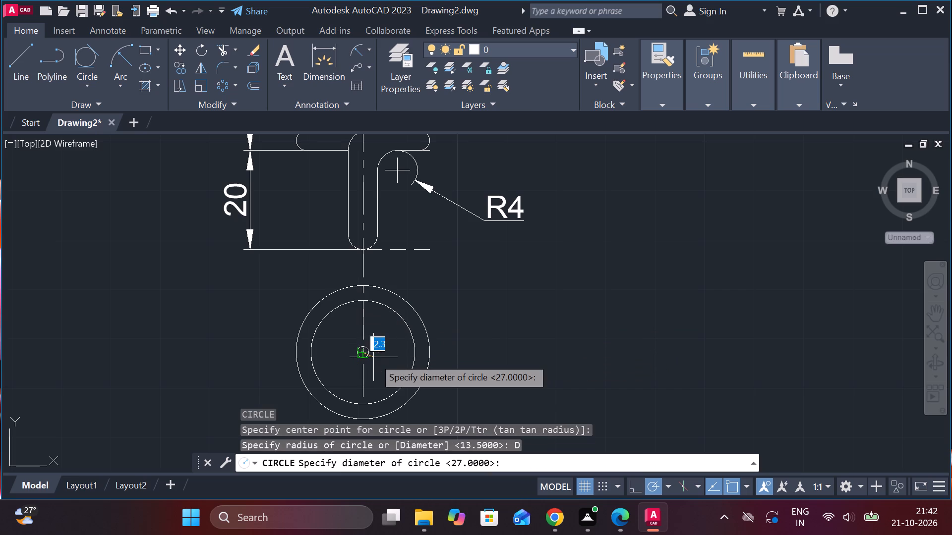
key("6")
key("Return")
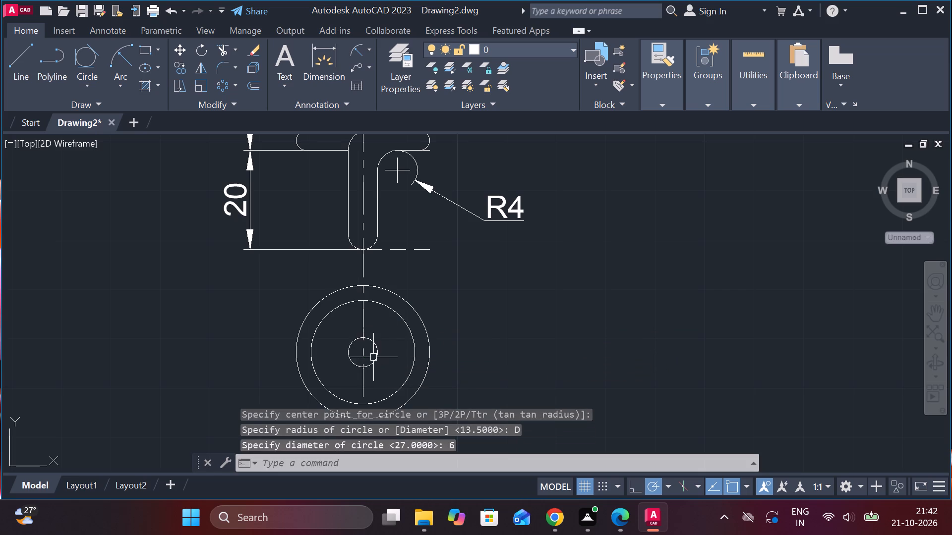
Draw a vertical line from the small circle's right quadrant down to the ring's inner circle.
middle_click_drag(395, 353, 392, 289)
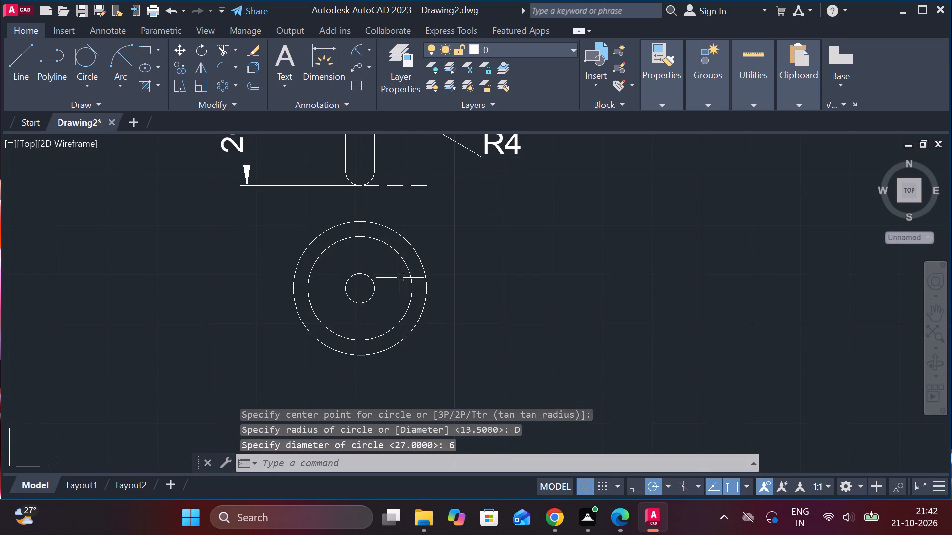
key("l")
key("Return")
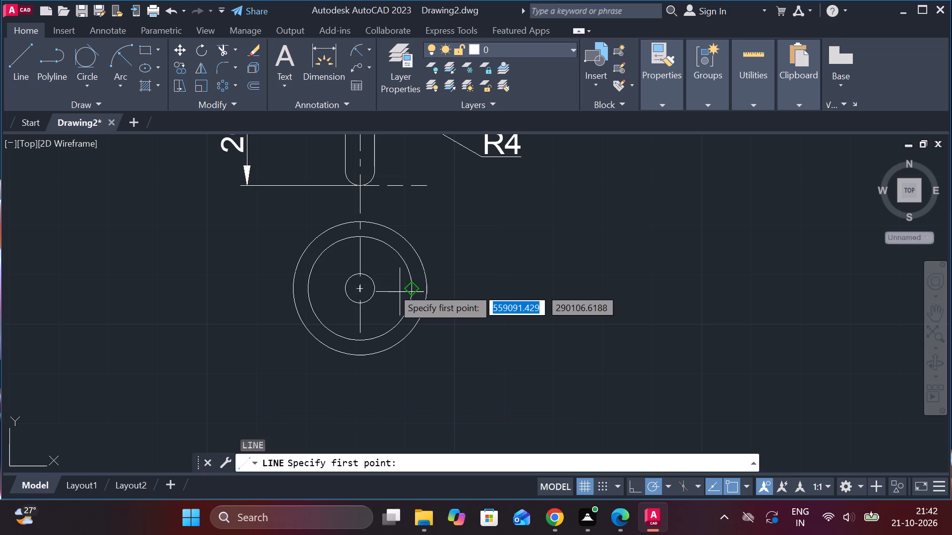
left_click(378, 281)
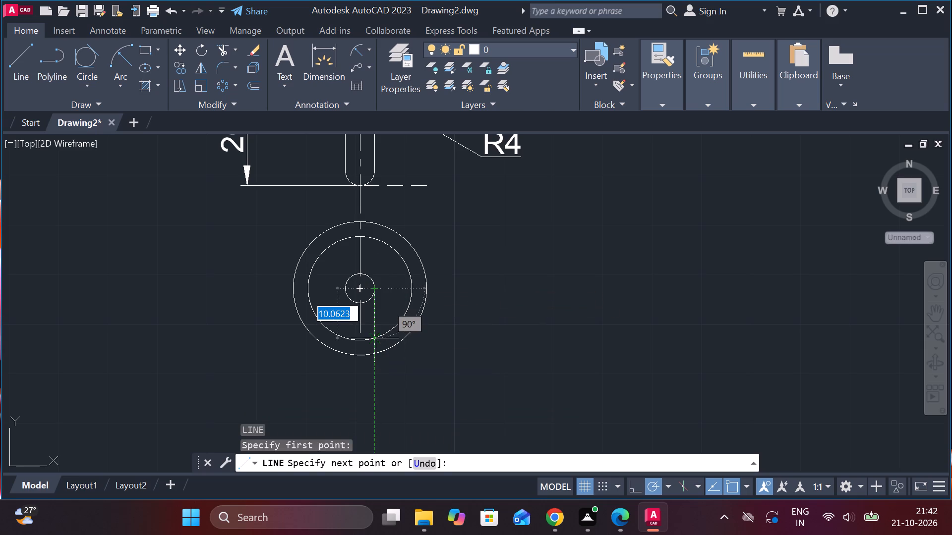
left_click(378, 342)
key("Escape")
Draw a vertical line from the small circle's left quadrant down past the ring's inner circle.
key("space")
left_click_drag(346, 284, 347, 291)
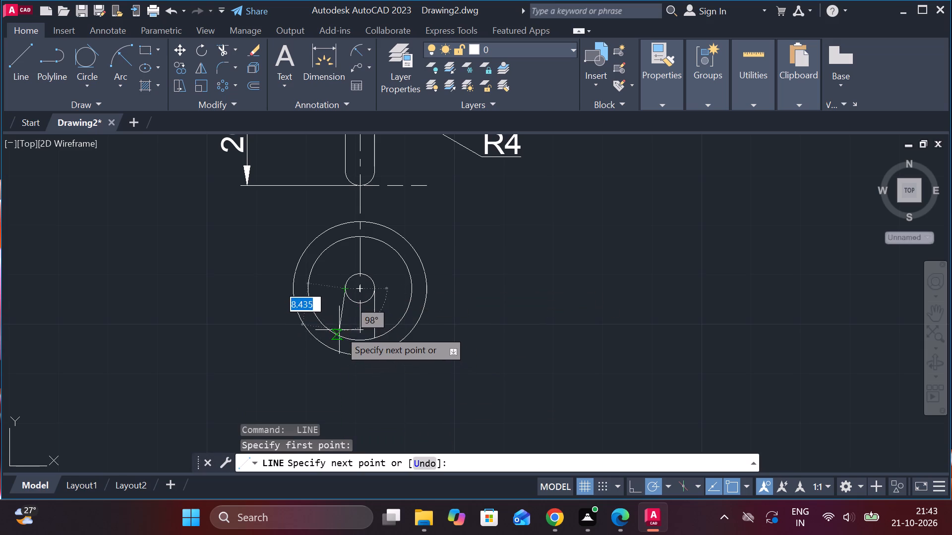
scroll(345, 333, "up", 2)
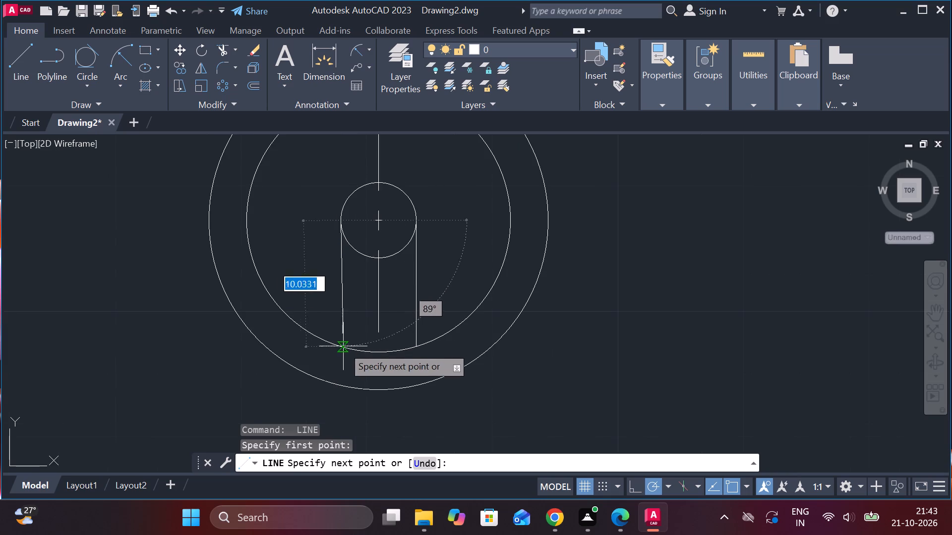
left_click(333, 368)
key("Escape")
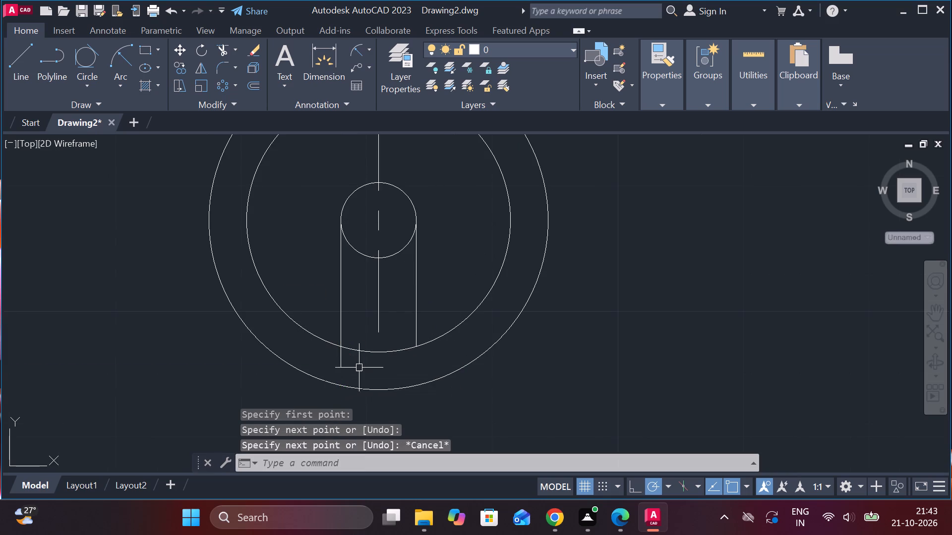
Trim the left line's excess beyond the inner circle and the inner circle's arc between the two vertical lines.
type("TR")
key("space")
left_click(339, 356)
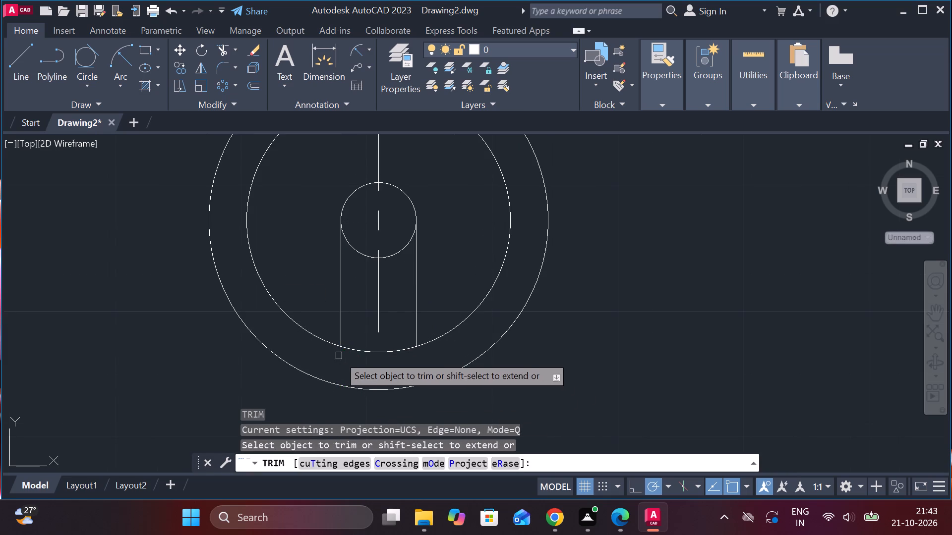
left_click(361, 350)
key("Escape")
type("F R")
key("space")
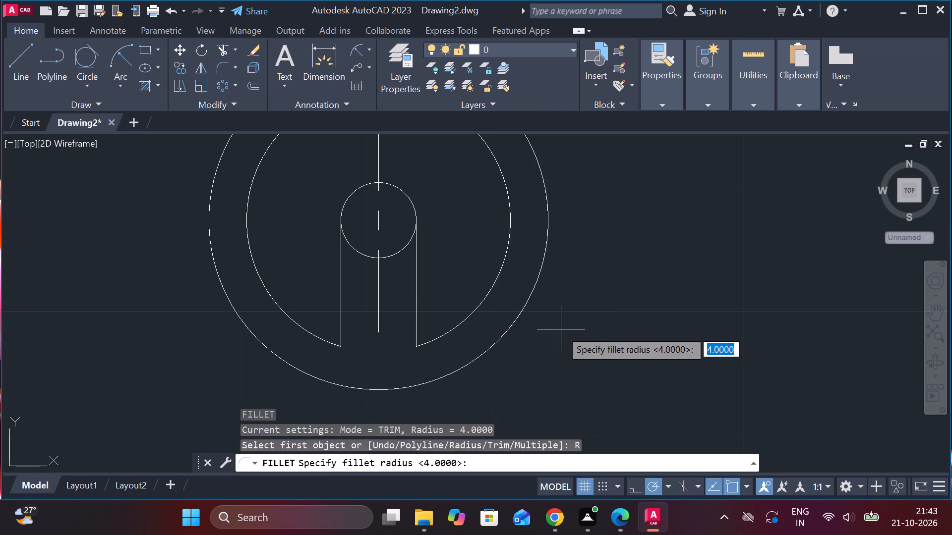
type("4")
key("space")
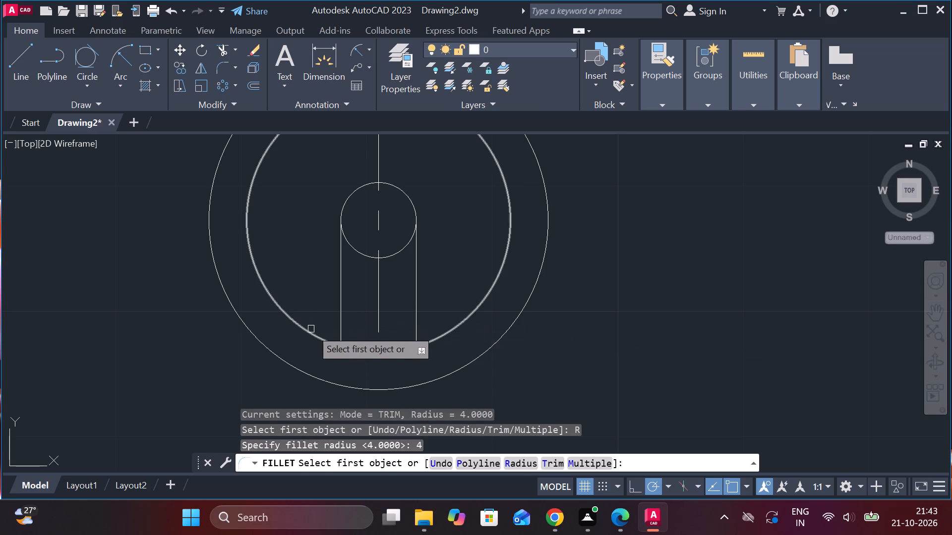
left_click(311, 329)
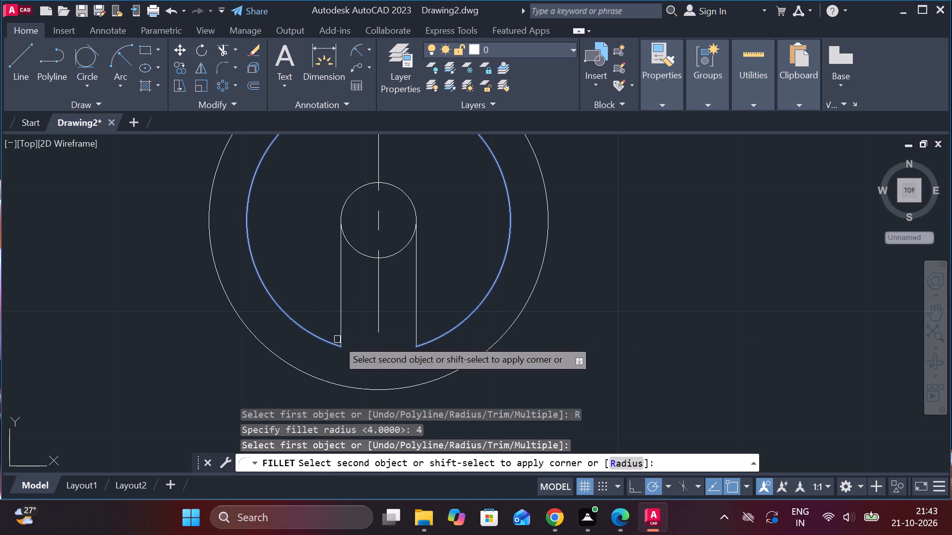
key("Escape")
Fillet the corner between the inner circle and the left vertical line with radius 3.
type("F R")
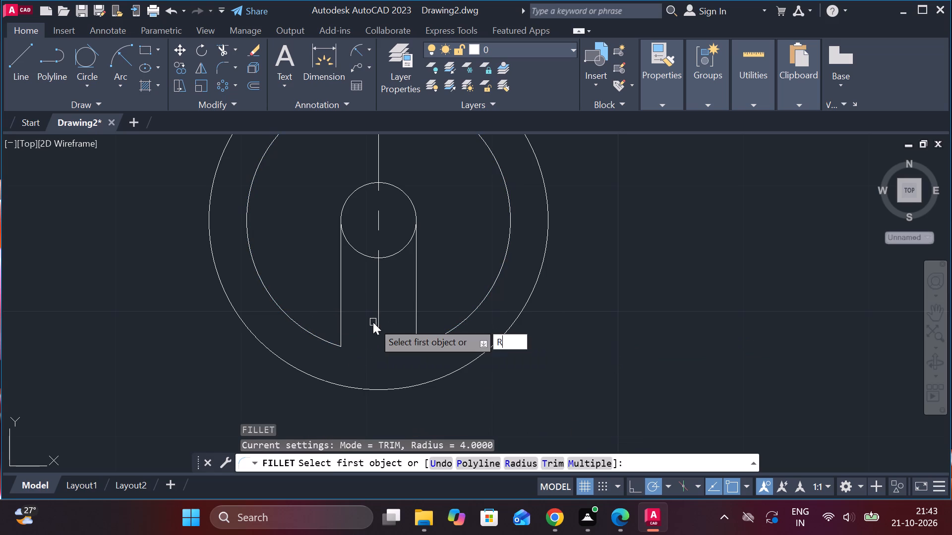
key("space")
type("3")
key("space")
left_click(322, 337)
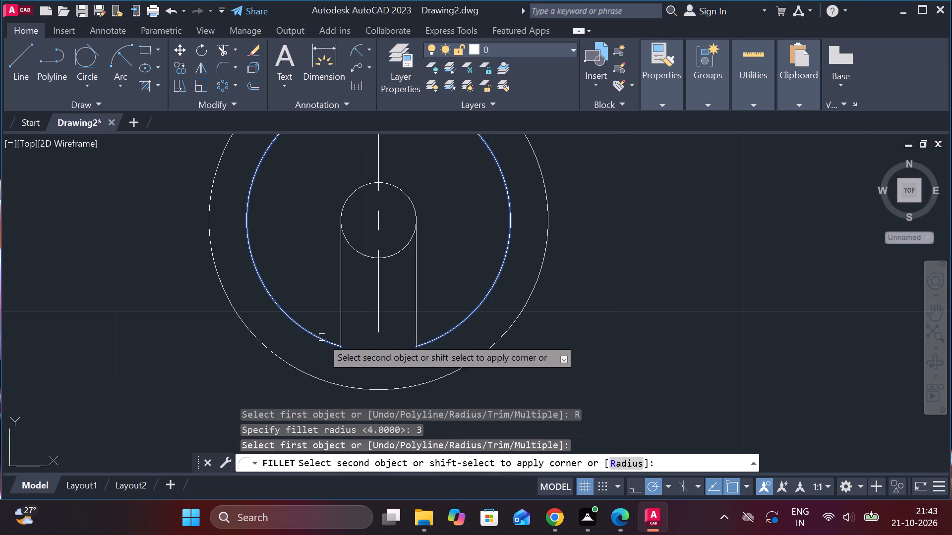
left_click(344, 315)
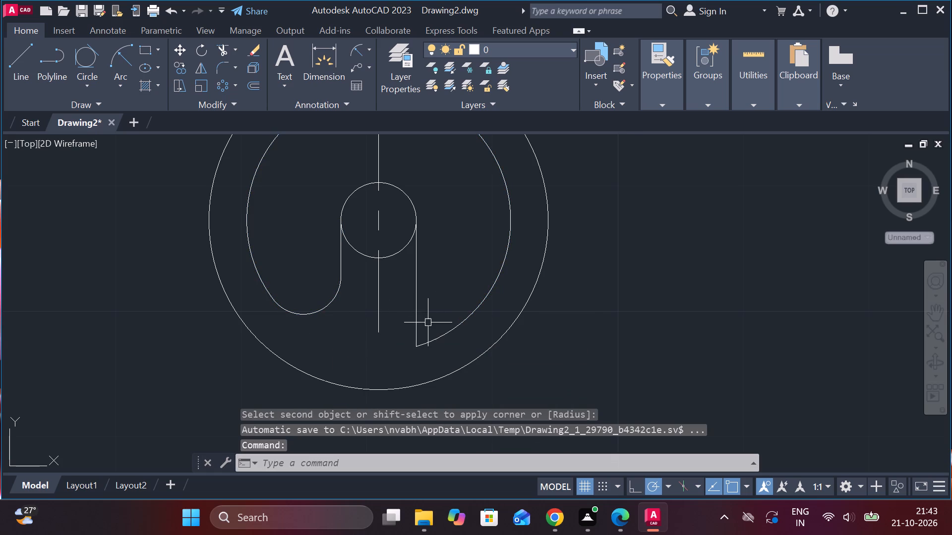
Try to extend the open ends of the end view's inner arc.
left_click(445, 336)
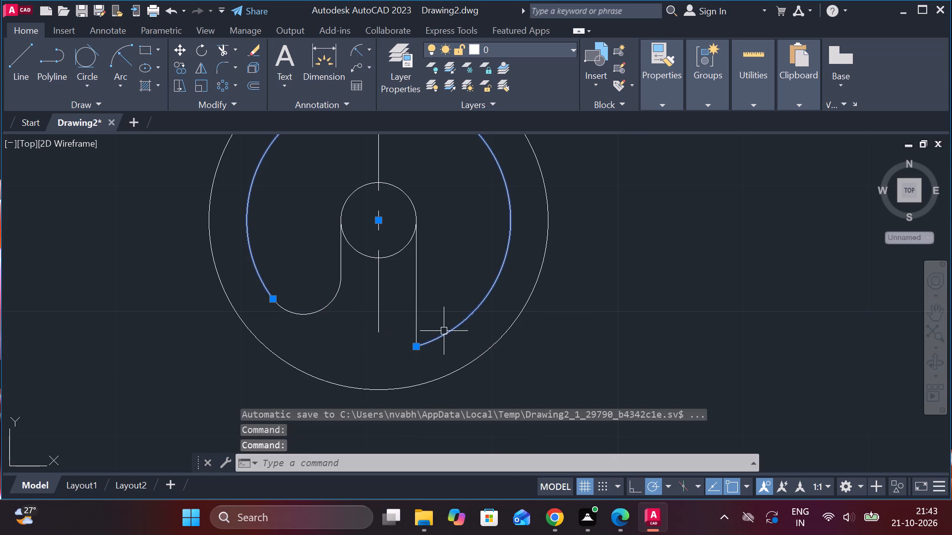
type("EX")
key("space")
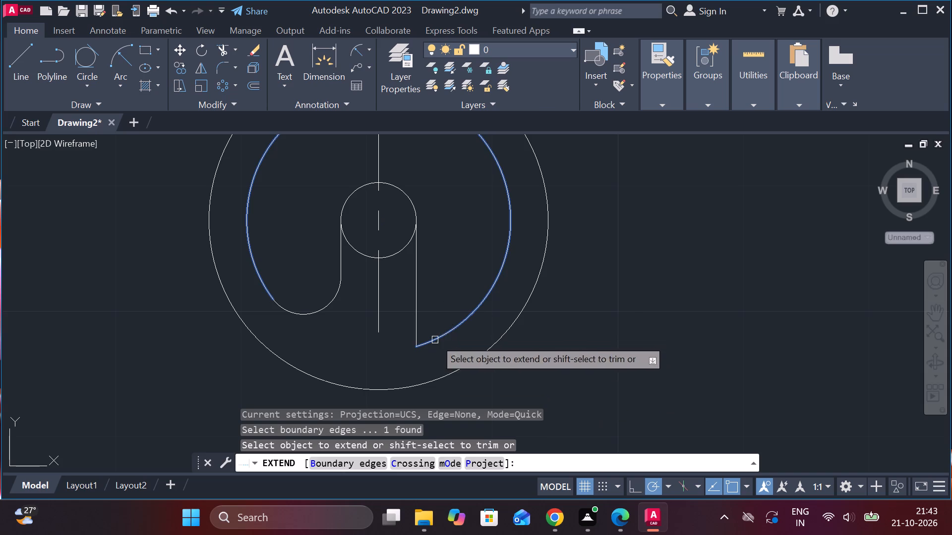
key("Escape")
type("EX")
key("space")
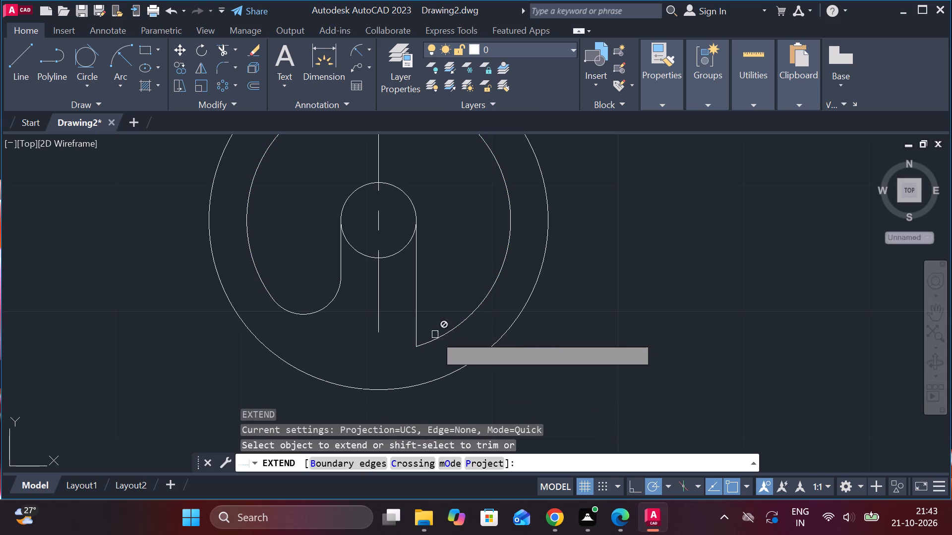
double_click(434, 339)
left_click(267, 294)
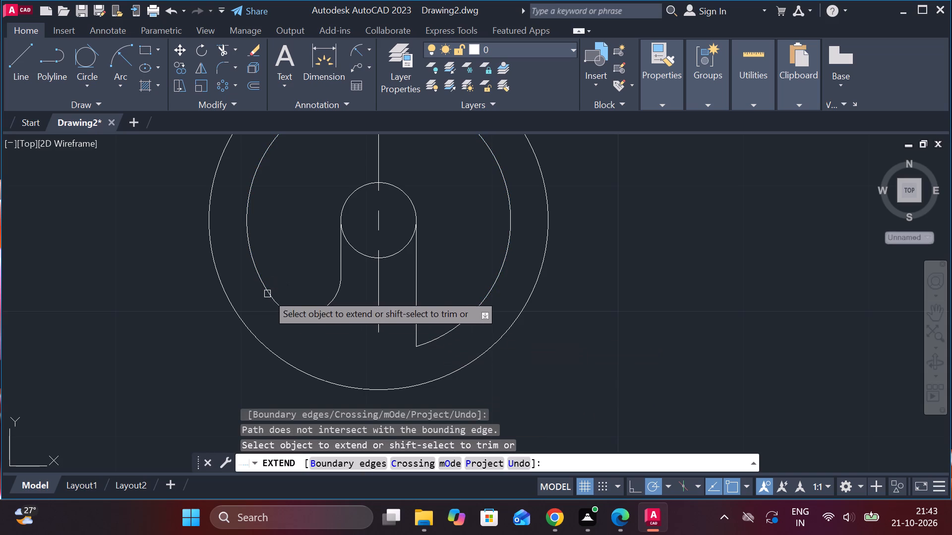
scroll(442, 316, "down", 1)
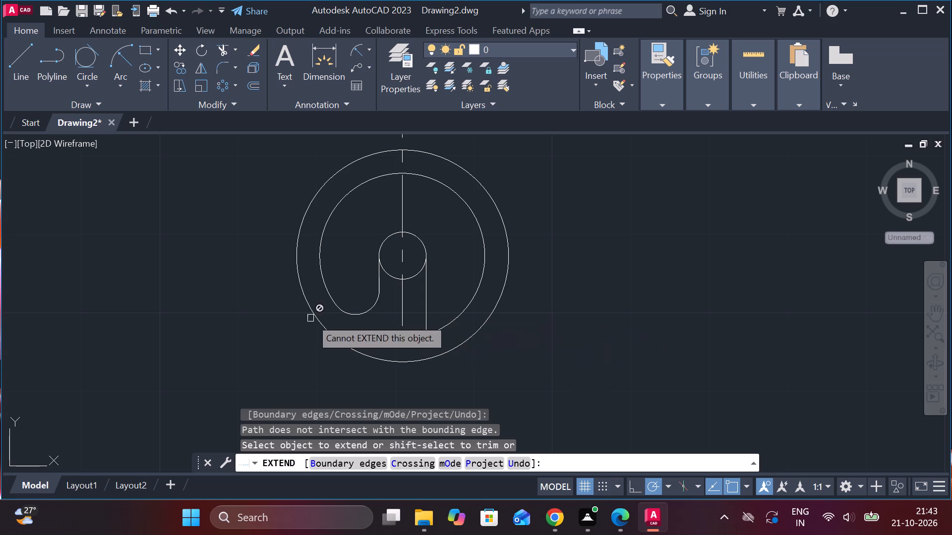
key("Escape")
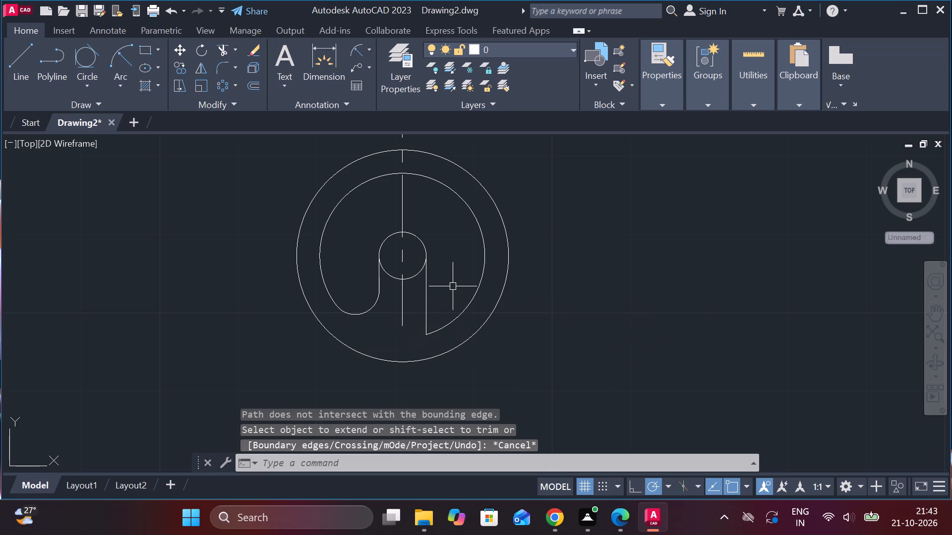
Fillet the right vertical line to the end view's outer circle with radius 3.
type("F R")
key("space")
key("space")
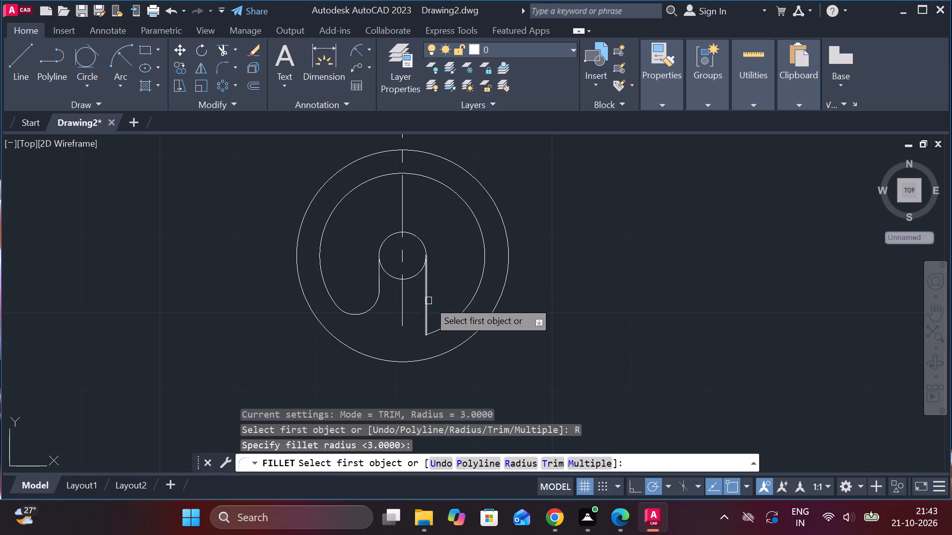
left_click(428, 301)
left_click(358, 353)
scroll(446, 334, "down", 1)
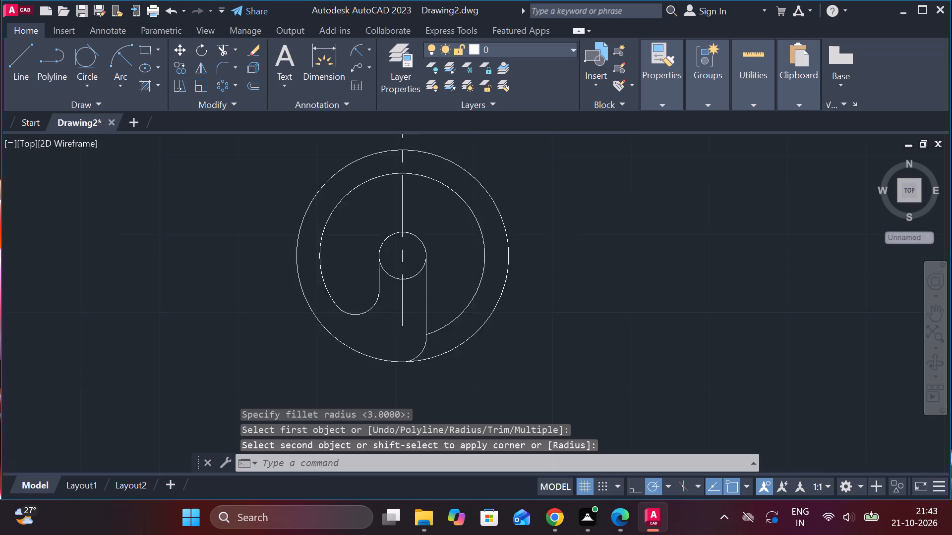
scroll(446, 334, "down", 1)
scroll(500, 325, "down", 2)
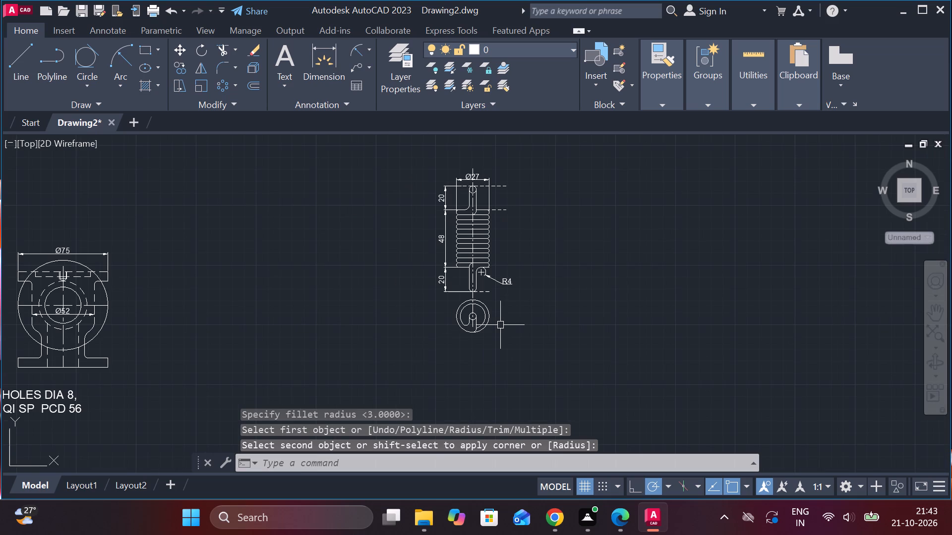
key("Escape")
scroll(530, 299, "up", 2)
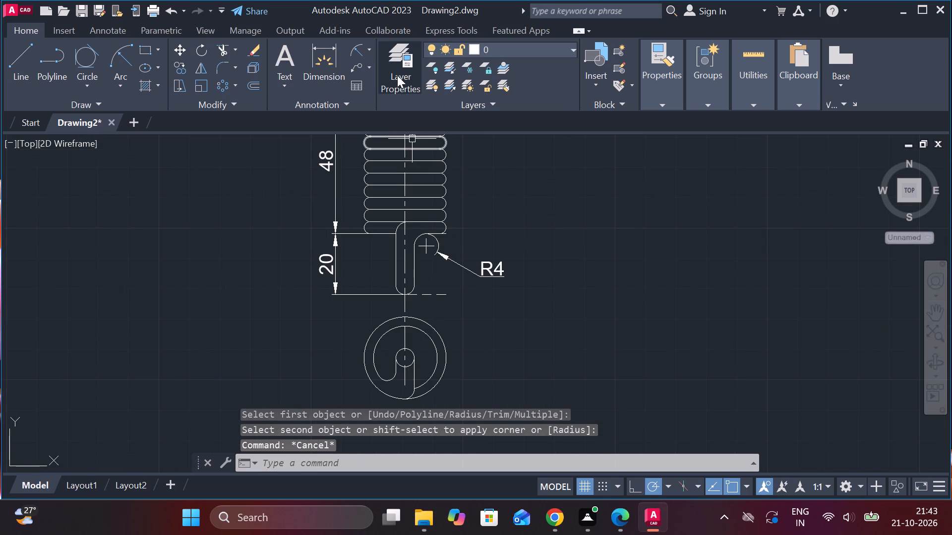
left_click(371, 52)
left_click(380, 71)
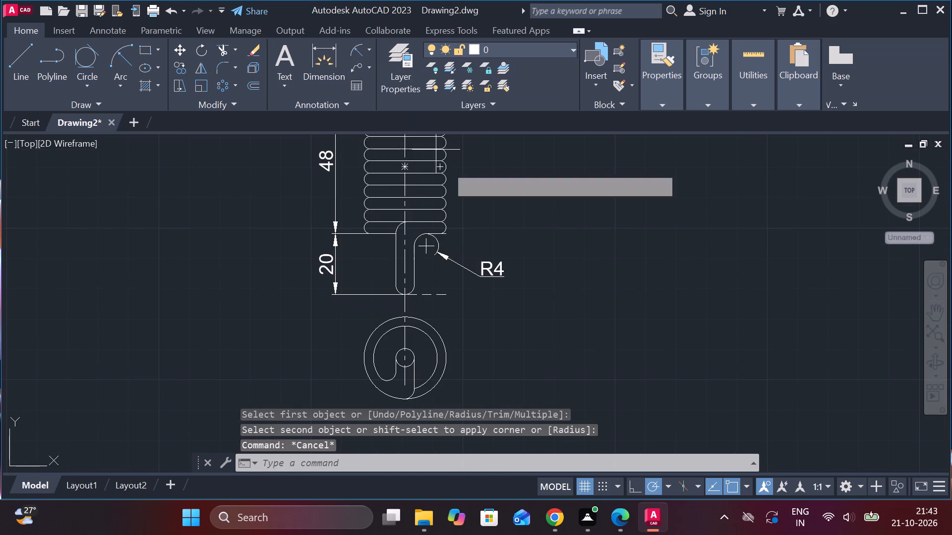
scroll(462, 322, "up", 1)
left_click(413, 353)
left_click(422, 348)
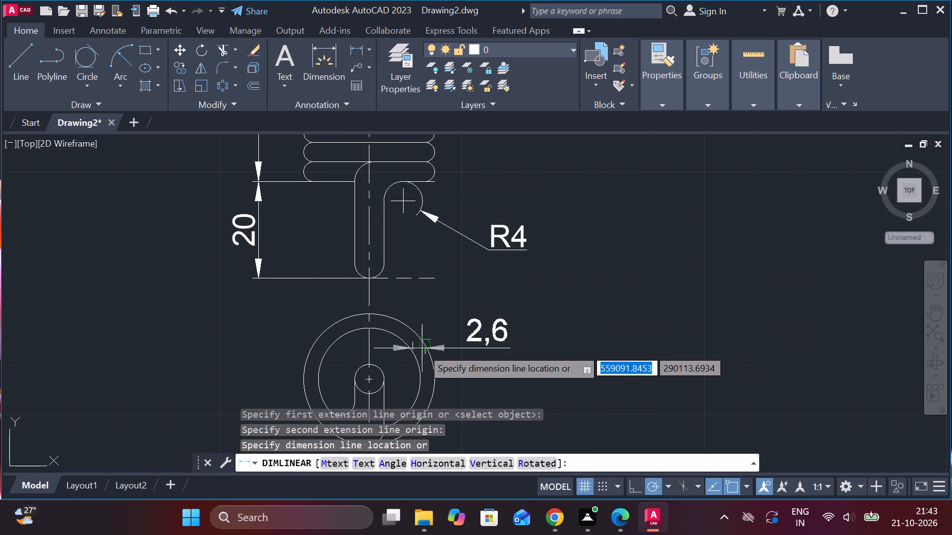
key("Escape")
Add an aligned dimension for the radial gap between the end view's inner and outer circles.
left_click(367, 49)
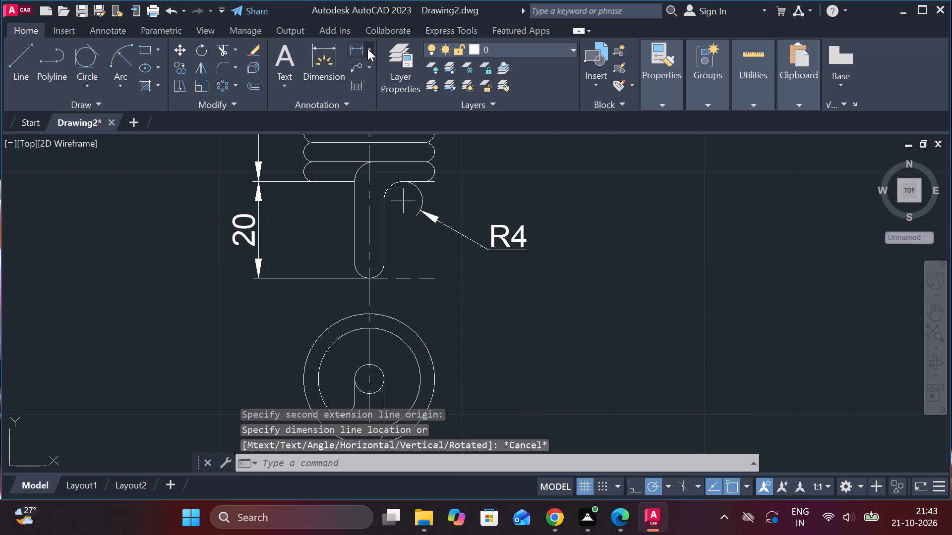
left_click(379, 107)
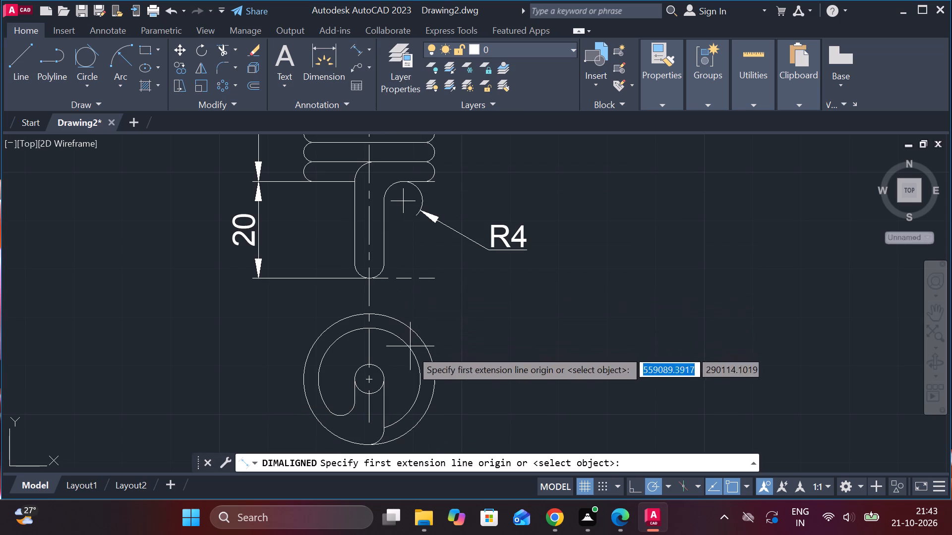
left_click(415, 354)
left_click(426, 345)
left_click(426, 345)
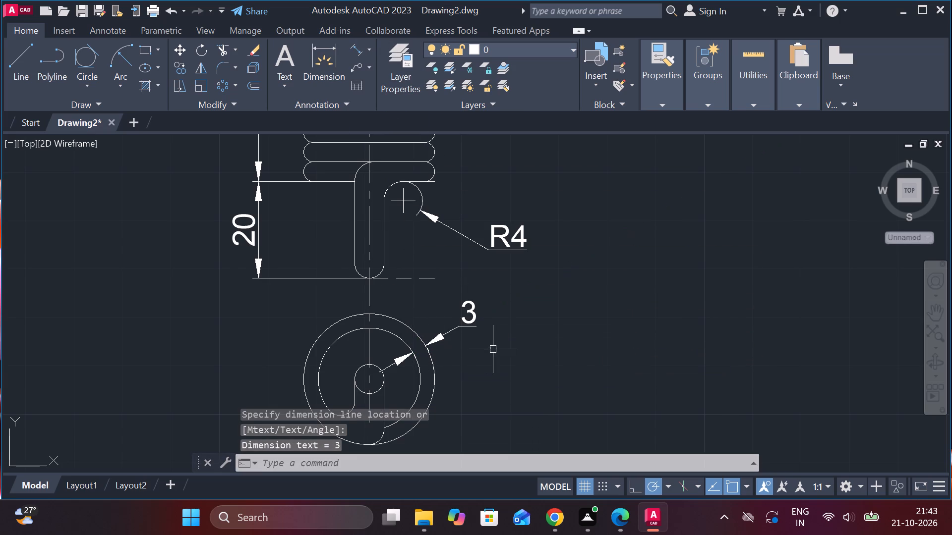
Copy the valve body's "1.VALVE BODY(CAST IRON) 1 NO." caption to below the spring's end view.
scroll(536, 334, "down", 2)
middle_click_drag(551, 328, 466, 241)
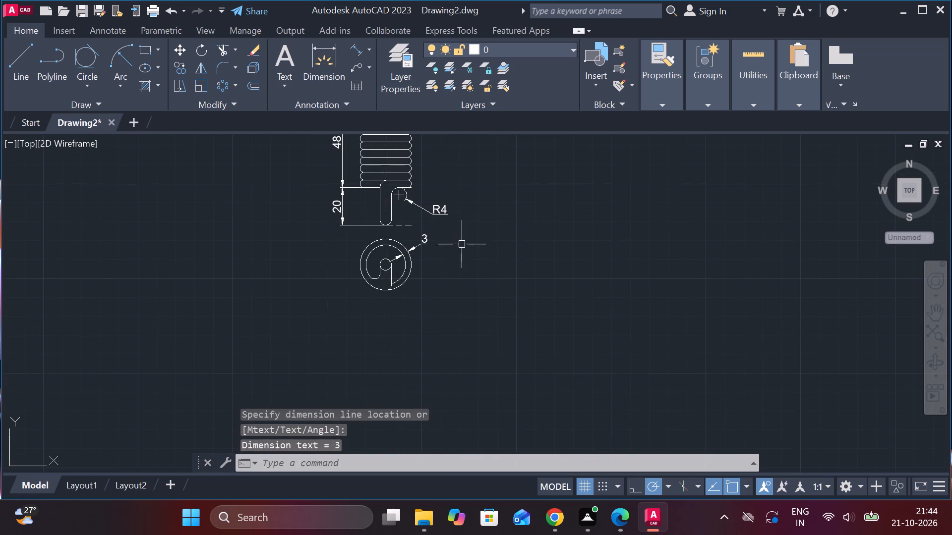
middle_click_drag(454, 252, 467, 393)
middle_click_drag(521, 336, 513, 277)
scroll(513, 281, "down", 1)
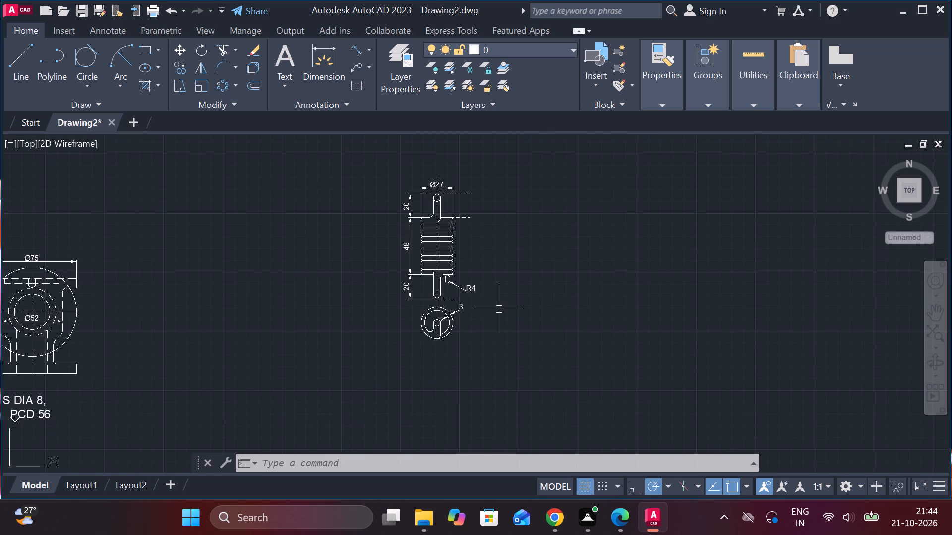
scroll(370, 342, "down", 3)
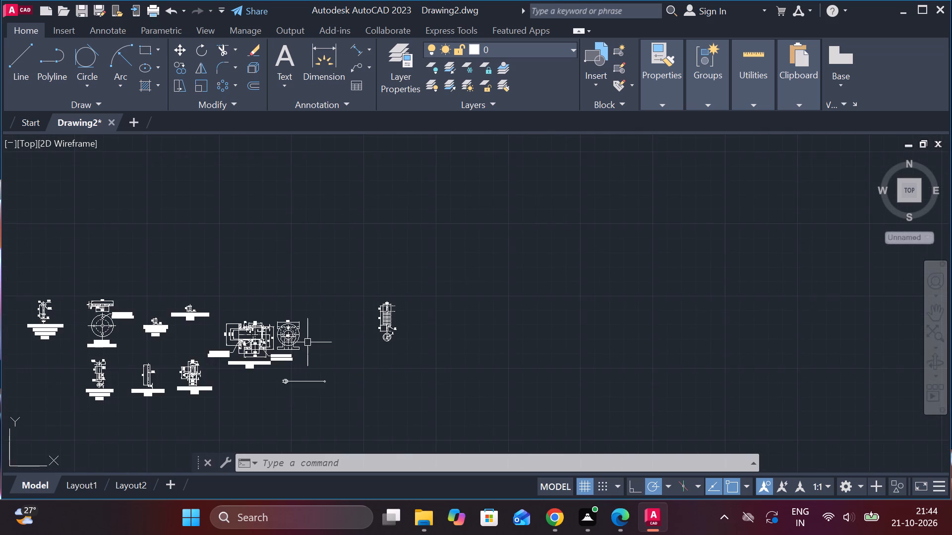
scroll(307, 342, "up", 2)
middle_click_drag(309, 342, 633, 256)
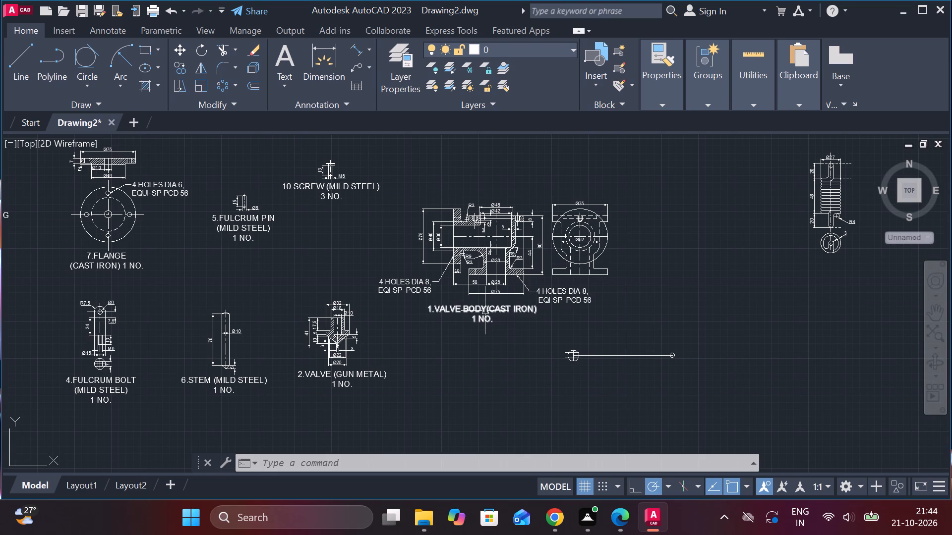
left_click(483, 311)
type("CO")
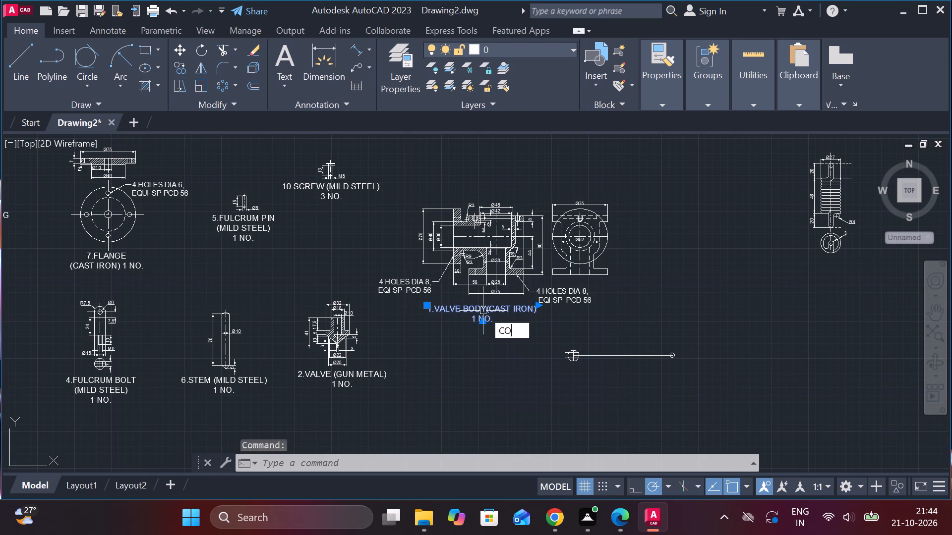
key("Return")
left_click(475, 332)
middle_click_drag(719, 310, 521, 333)
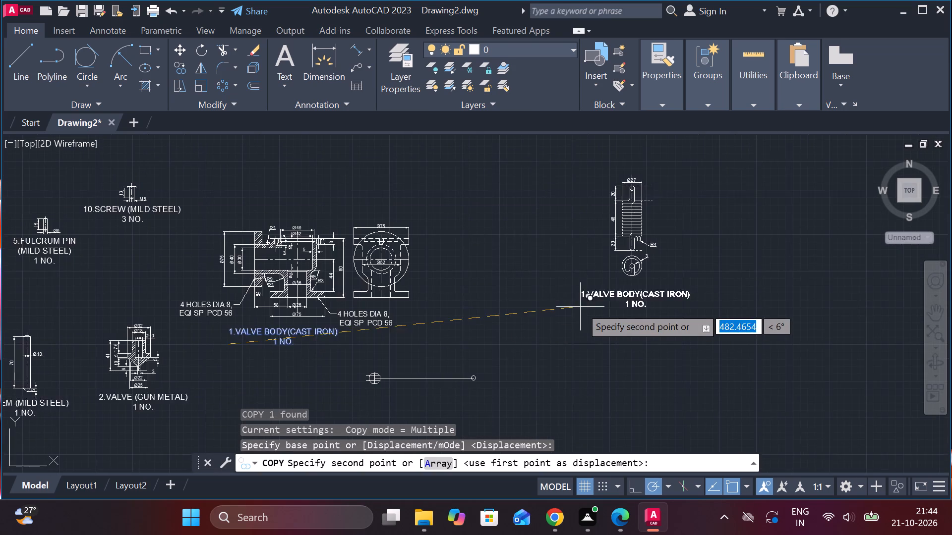
scroll(580, 307, "up", 1)
left_click(578, 292)
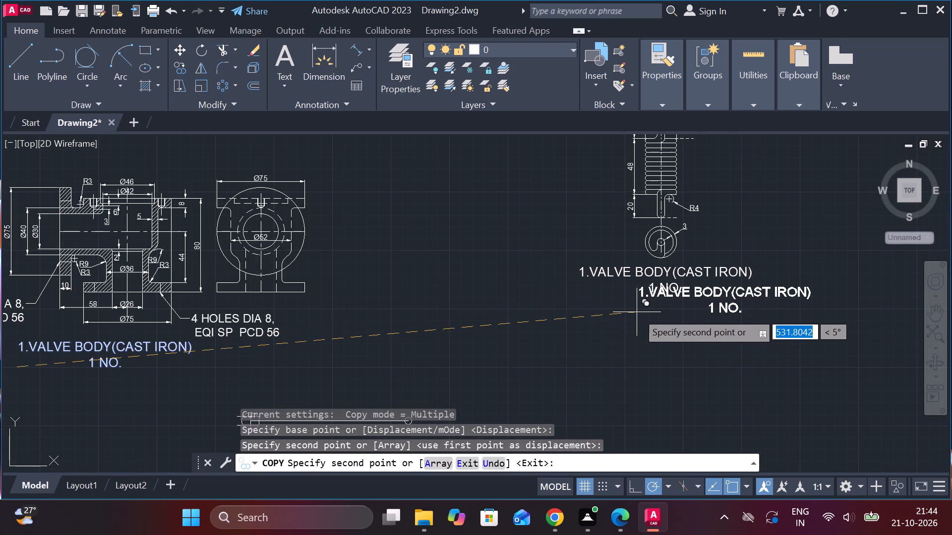
key("Escape")
Change the copied caption's number and part name under the spring to "8.TENSION SPRING", with the material starting on a new line.
middle_click_drag(637, 311, 577, 312)
scroll(577, 312, "up", 1)
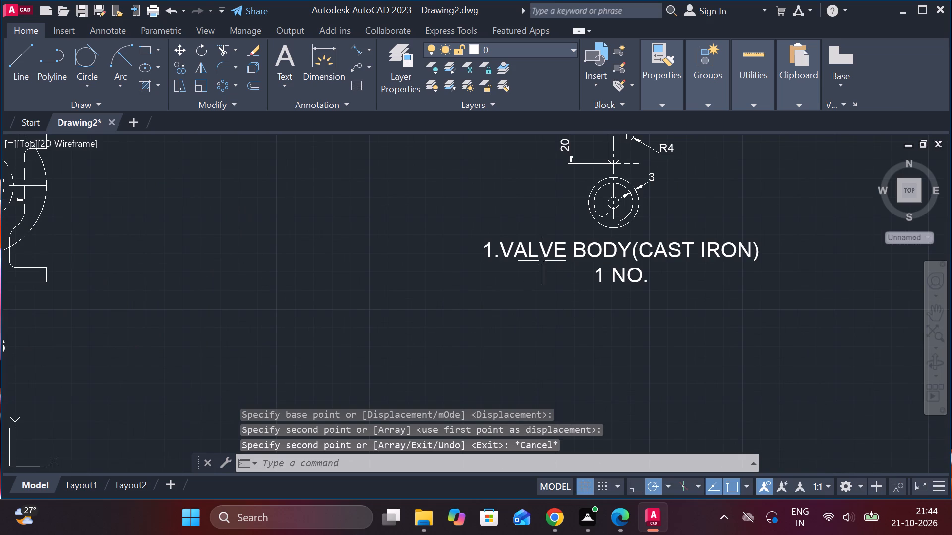
double_click(537, 254)
left_click(489, 246)
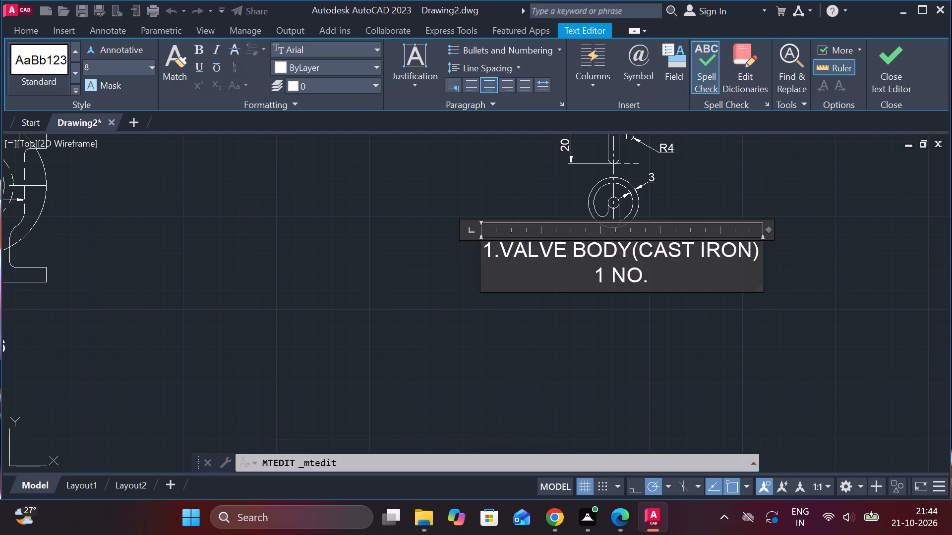
key("BackSpace")
key("8")
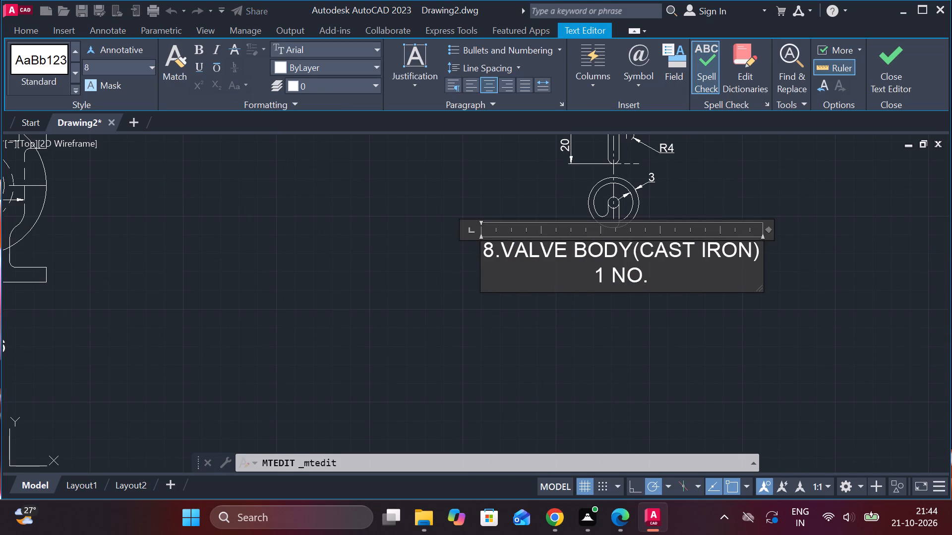
left_click(632, 253)
key("BackSpace")
key("BackSpace")
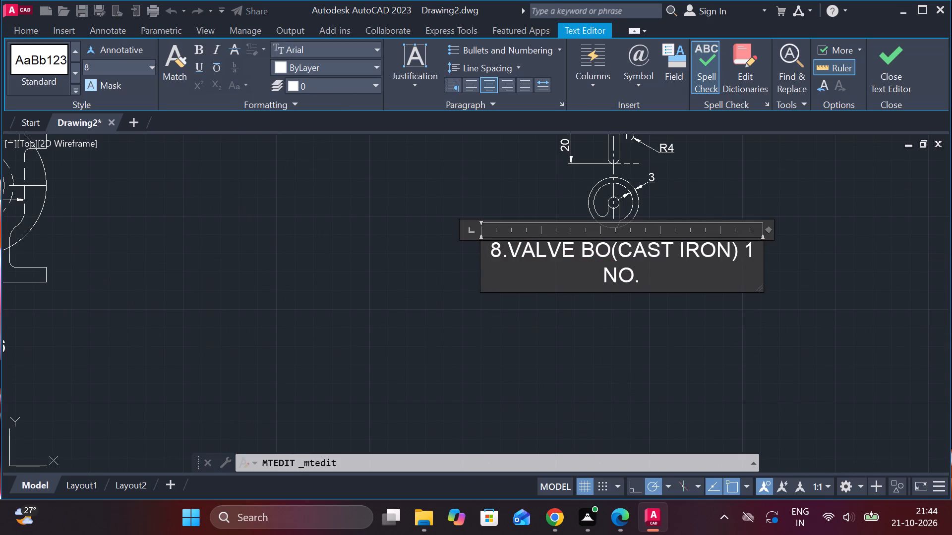
key("BackSpace")
key("BackSpace")
key("BackSpace")
key("BackSpace")
key("BackSpace")
key("BackSpace")
key("BackSpace")
key("BackSpace")
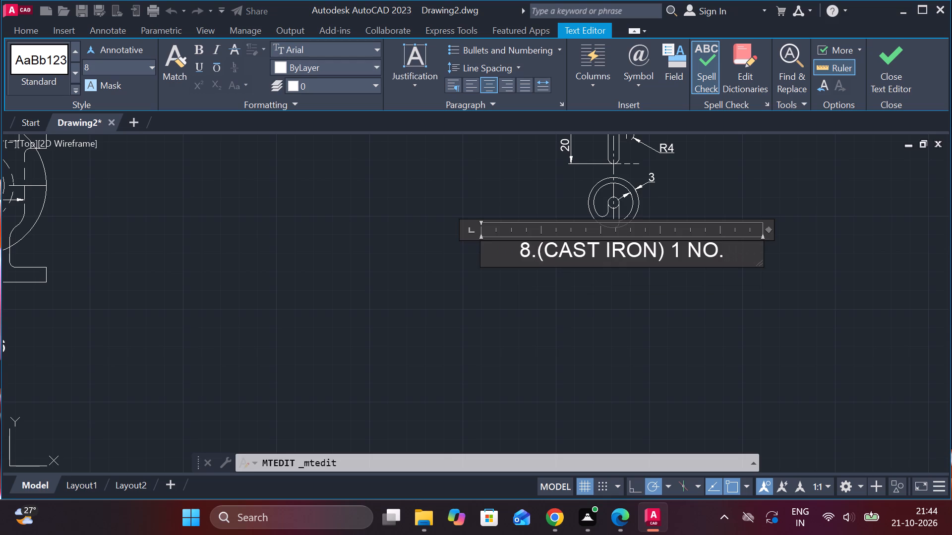
type("TENSION")
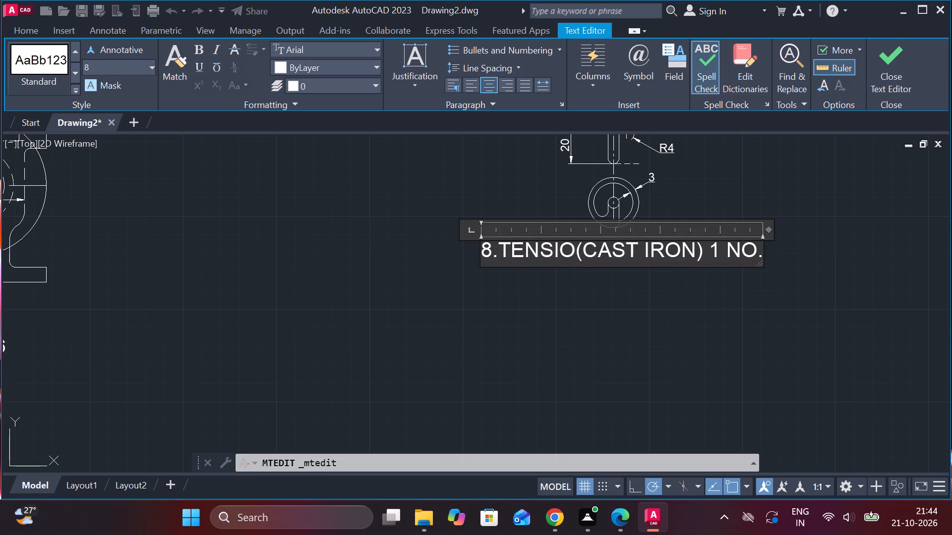
key("space")
type("S")
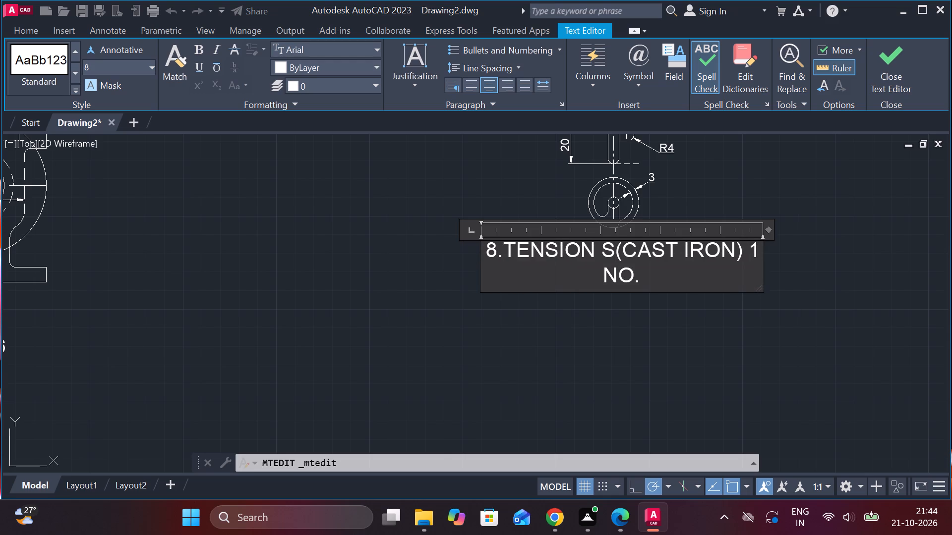
type("PRING")
key("Return")
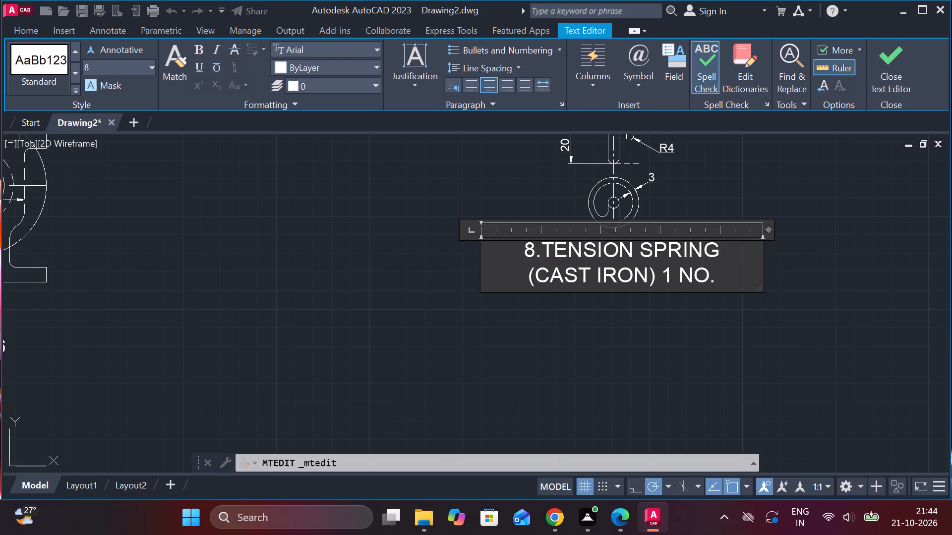
Replace the spring caption's material with "HIGH CARBON STEEL" and put "1 NO." on its own line.
key("Right")
key("Right")
key("Right")
key("Right")
key("Right")
key("Right")
key("Right")
key("Right")
key("Right")
key("Right")
key("BackSpace")
key("BackSpace")
key("BackSpace")
key("BackSpace")
key("BackSpace")
key("BackSpace")
key("BackSpace")
key("BackSpace")
key("BackSpace")
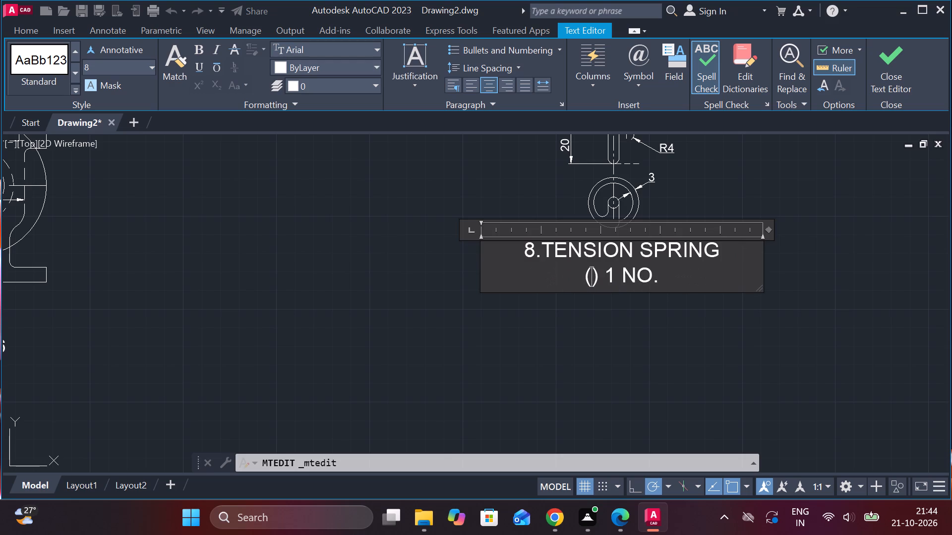
type("HIG")
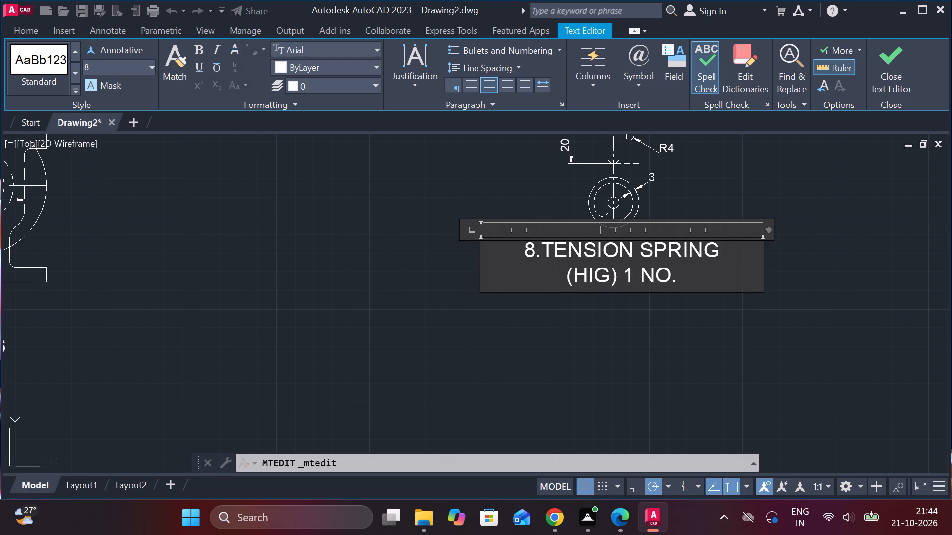
type("H CAR")
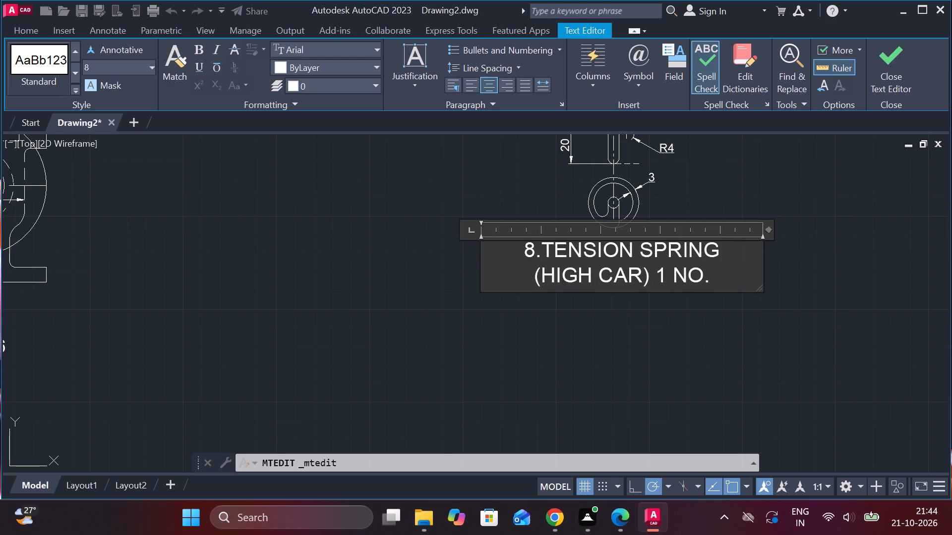
type("BON")
key("space")
type("STEEL")
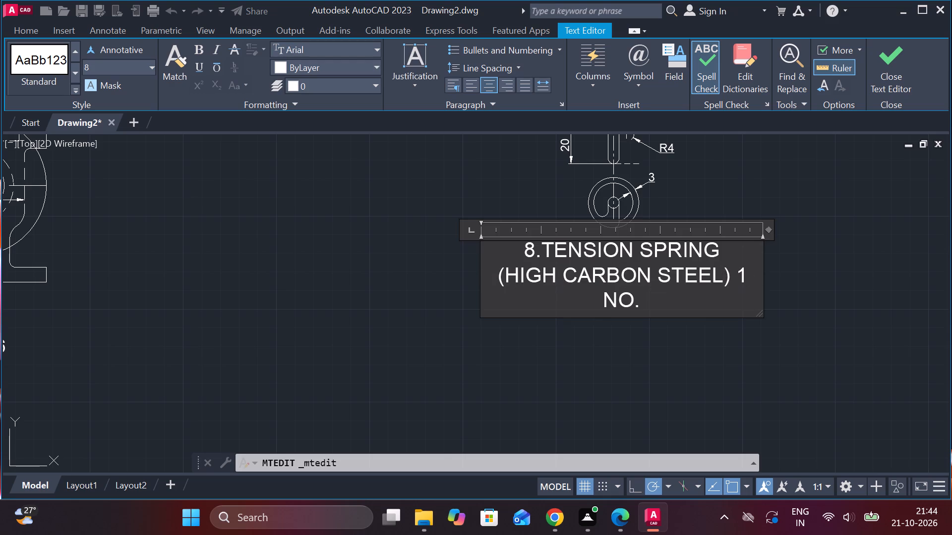
left_click(734, 275)
key("Return")
left_click(908, 66)
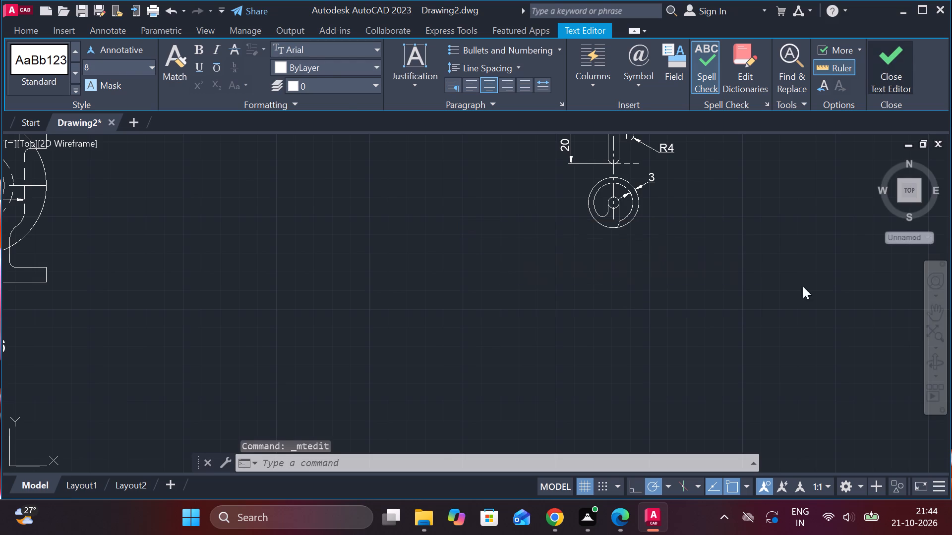
Move the tension spring's views, dimensions and caption horizontally to the left of the tension adjusting bolt.
scroll(702, 279, "down", 2)
left_click_drag(623, 135, 623, 139)
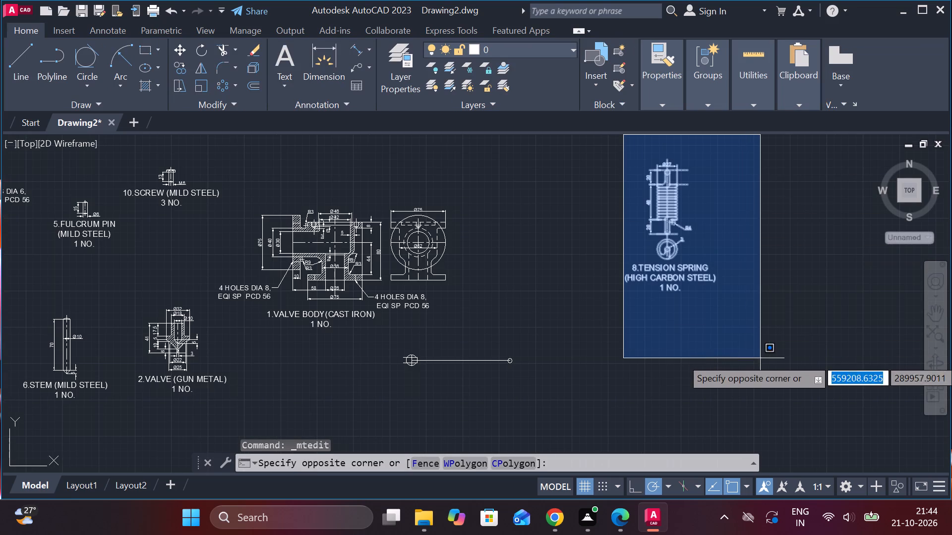
left_click(755, 331)
key("m")
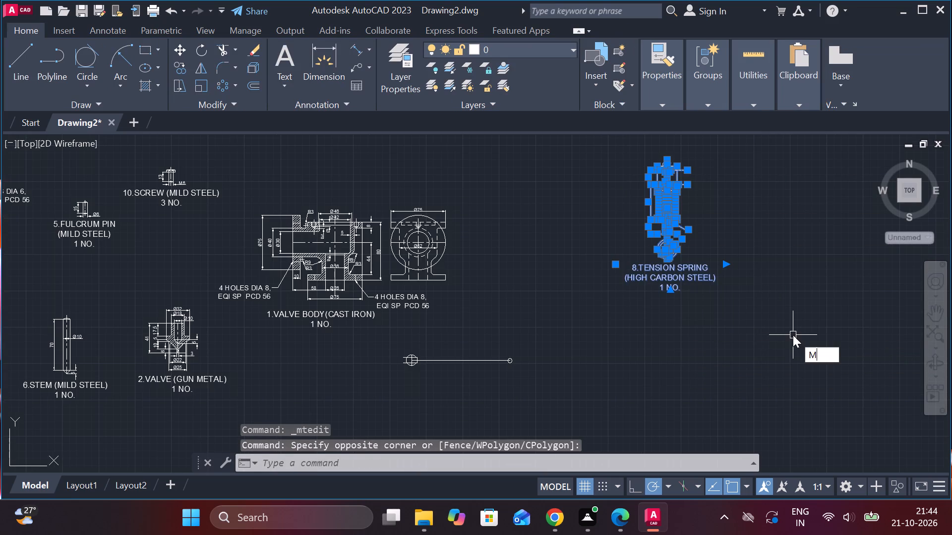
key("Return")
left_click(793, 335)
scroll(793, 335, "down", 2)
left_click(401, 330)
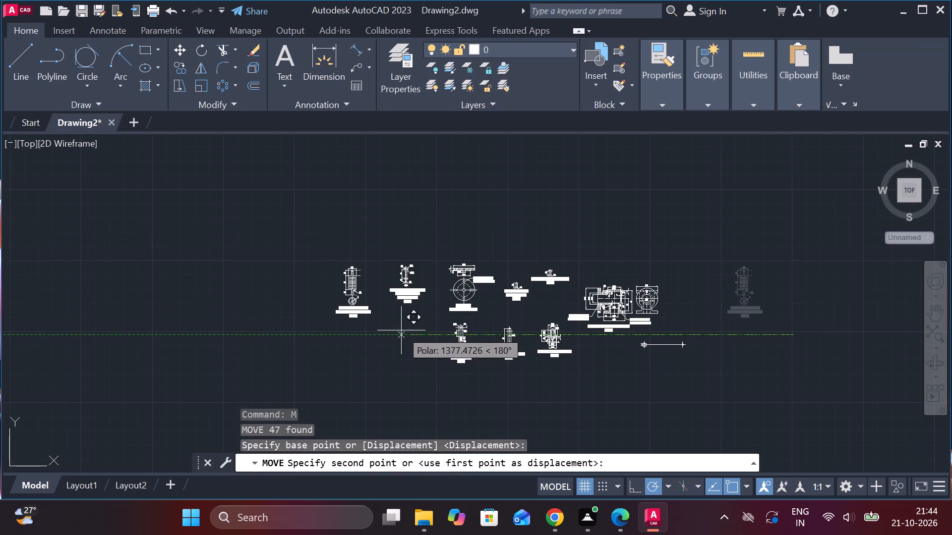
Draw a circle of radius 7.5 below the large circle of the long bar view near the valve body.
scroll(616, 327, "up", 1)
middle_click_drag(626, 336, 553, 275)
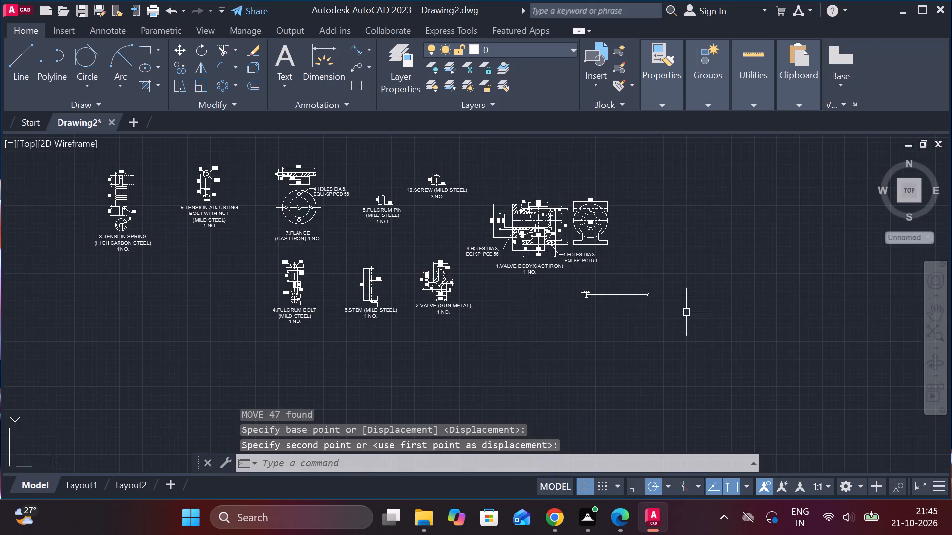
scroll(590, 292, "up", 1)
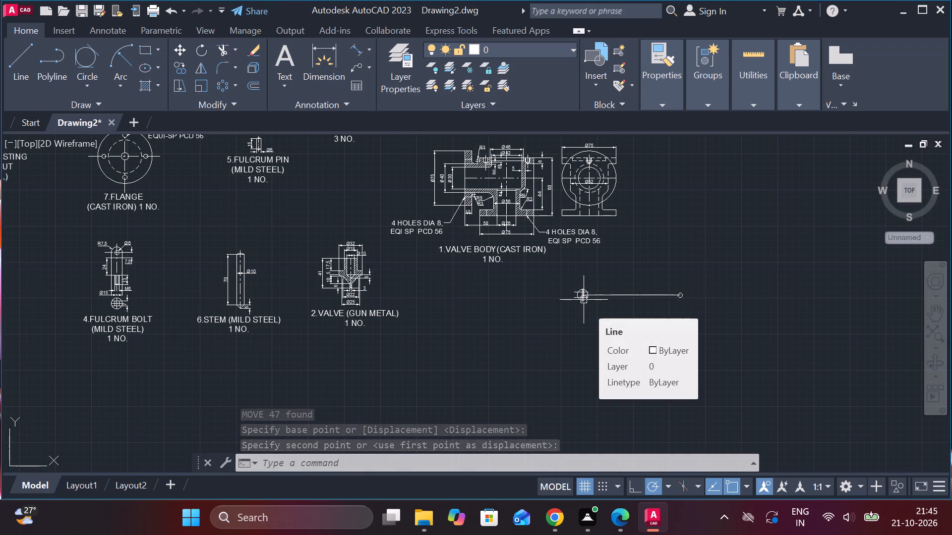
scroll(607, 298, "up", 4)
middle_click_drag(595, 301, 544, 301)
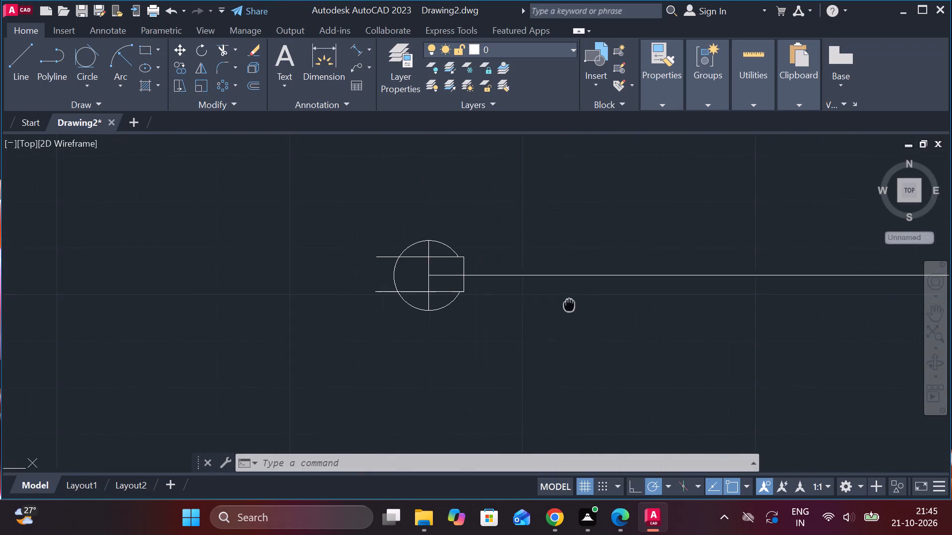
middle_click_drag(544, 301, 385, 268)
scroll(385, 268, "down", 1)
middle_click_drag(392, 316, 415, 282)
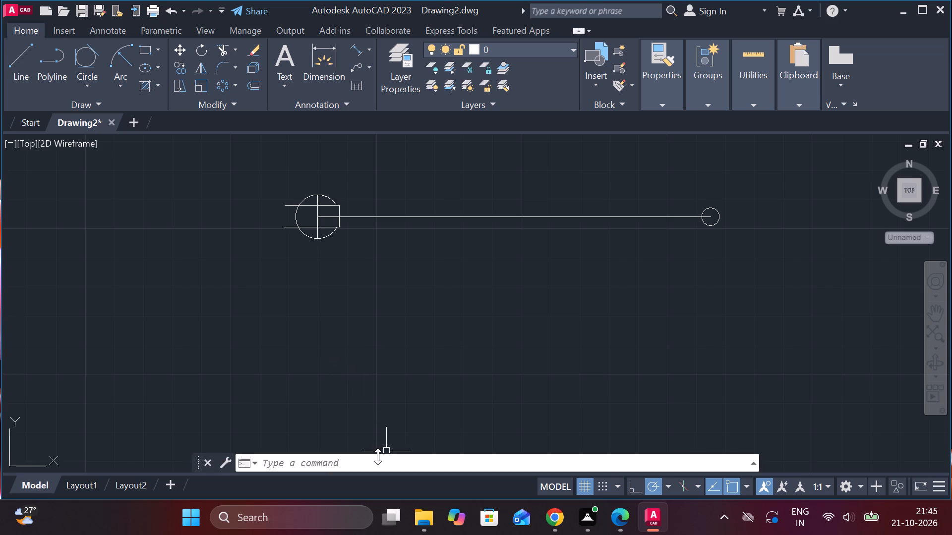
type("C")
key("space")
left_click(335, 363)
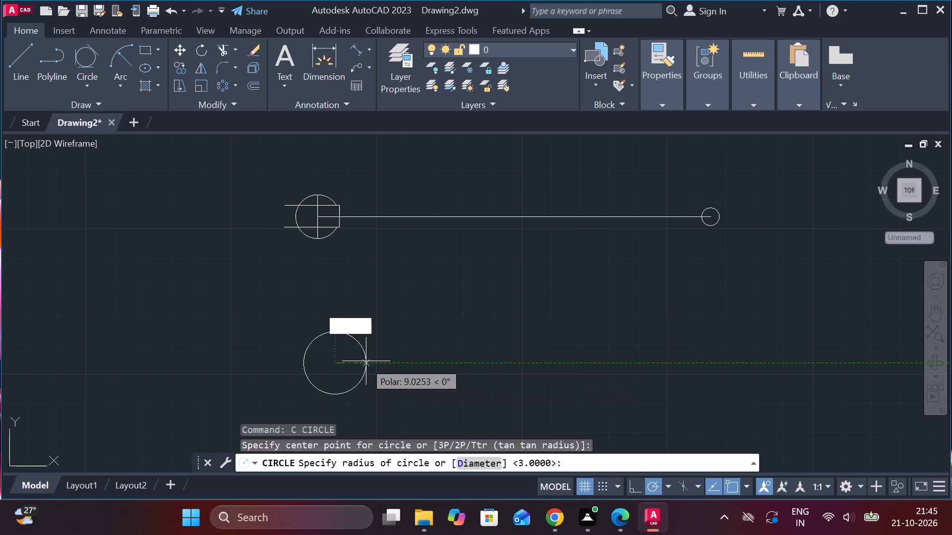
middle_click_drag(367, 361, 356, 318)
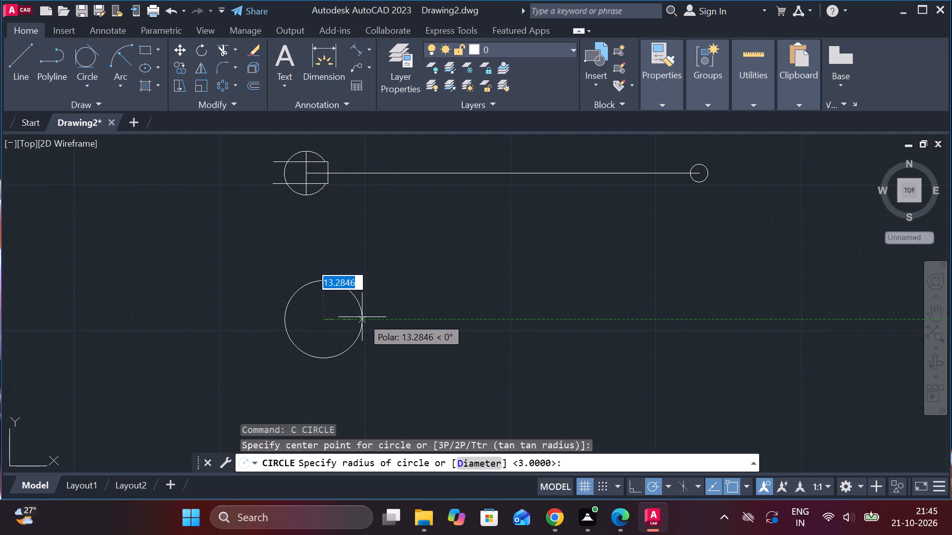
type("7.5")
key("Return")
Draw a circle of diameter 6 concentric with the new radius 7.5 circle.
type("C")
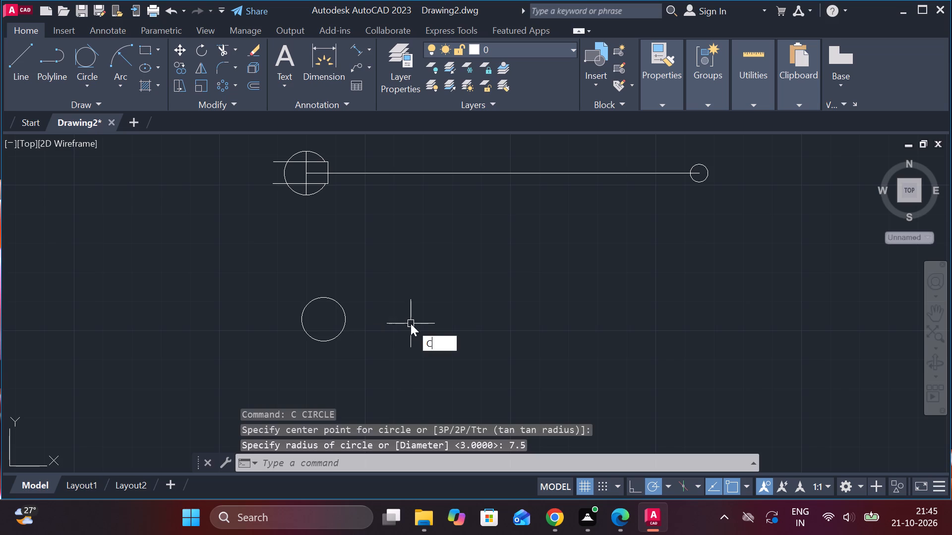
key("space")
left_click(322, 322)
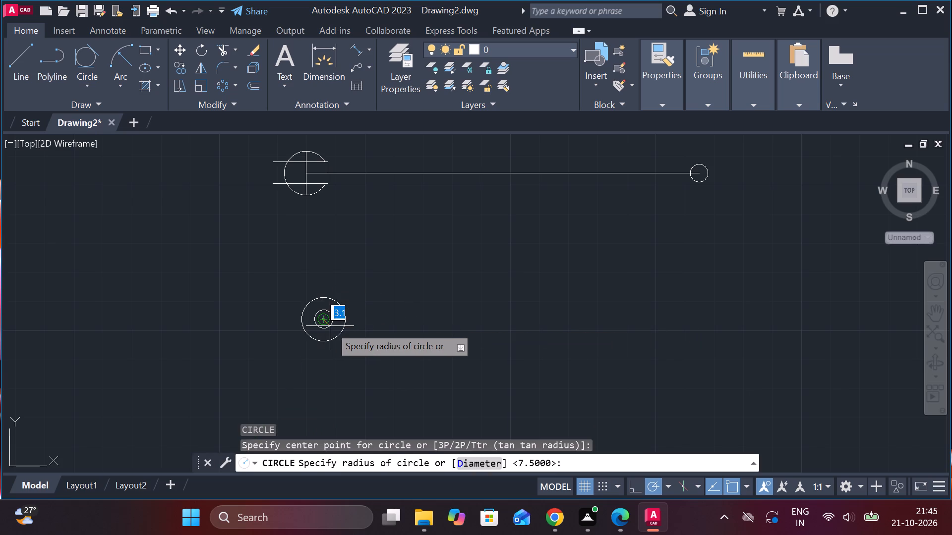
type("D 6")
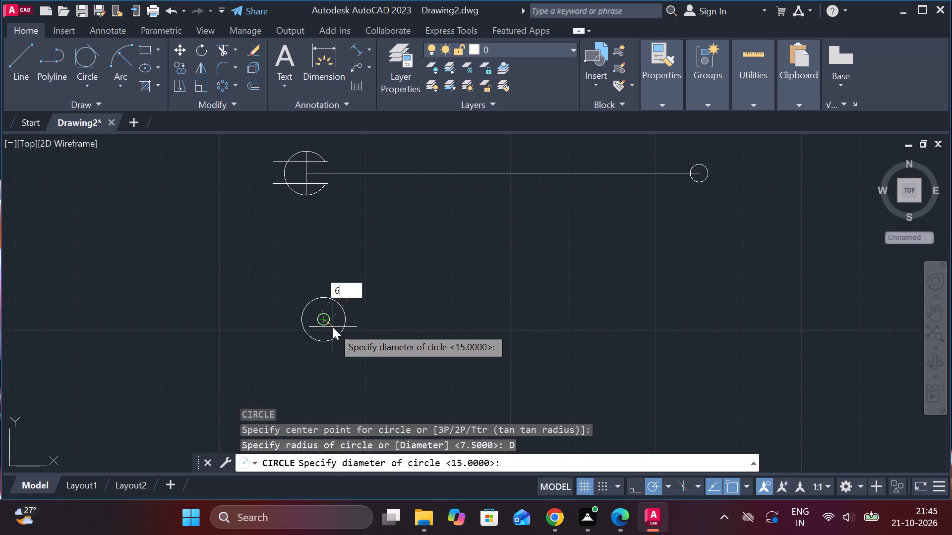
key("Return")
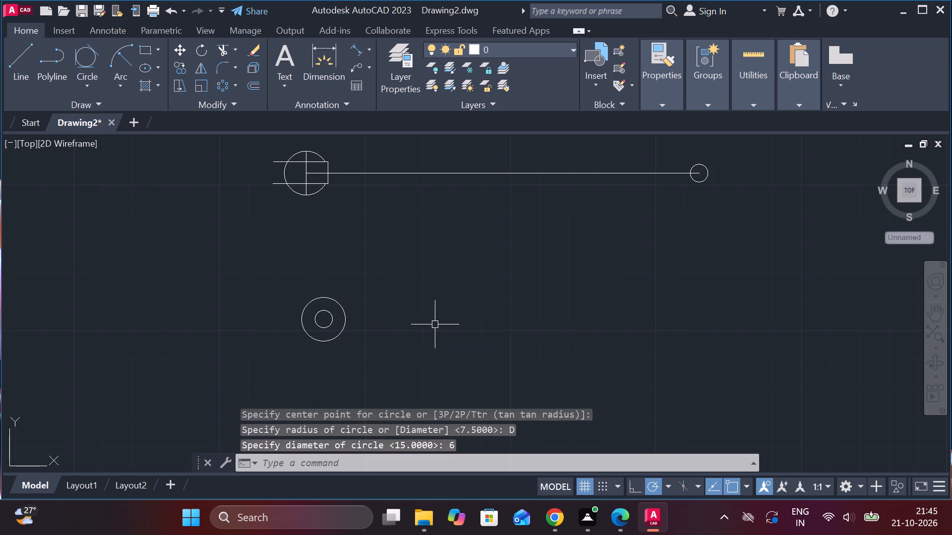
key("Escape")
Draw a horizontal line 135 long to the right from the centre of the concentric circles.
key("l")
key("Return")
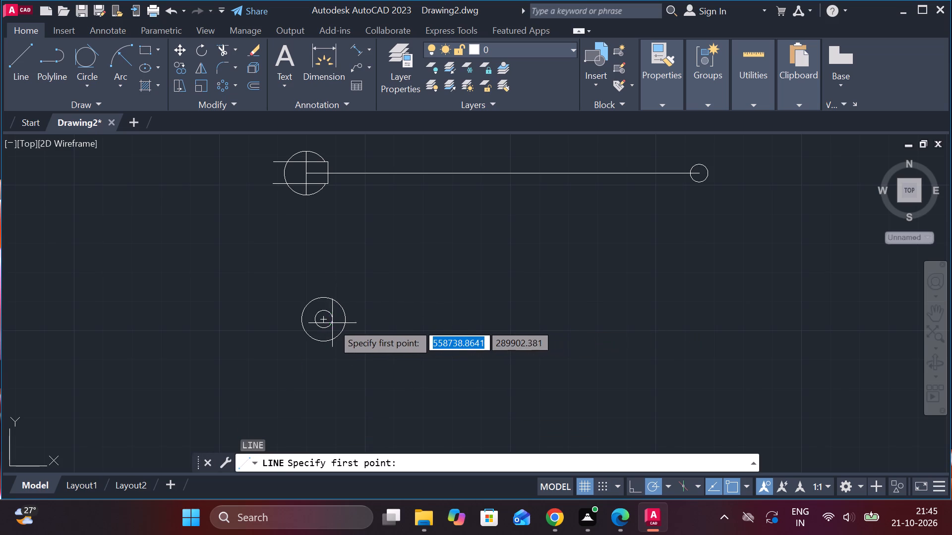
left_click(320, 323)
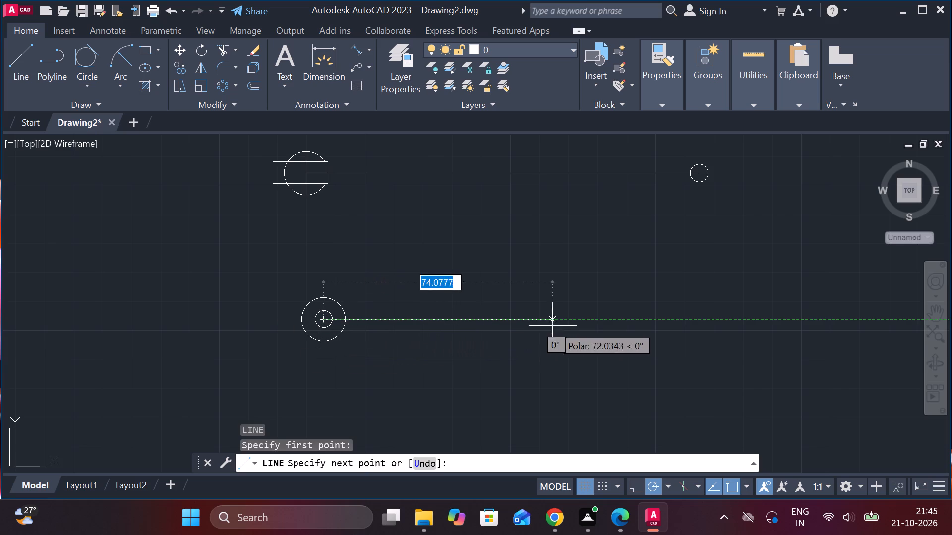
key("1")
type("35")
key("Return")
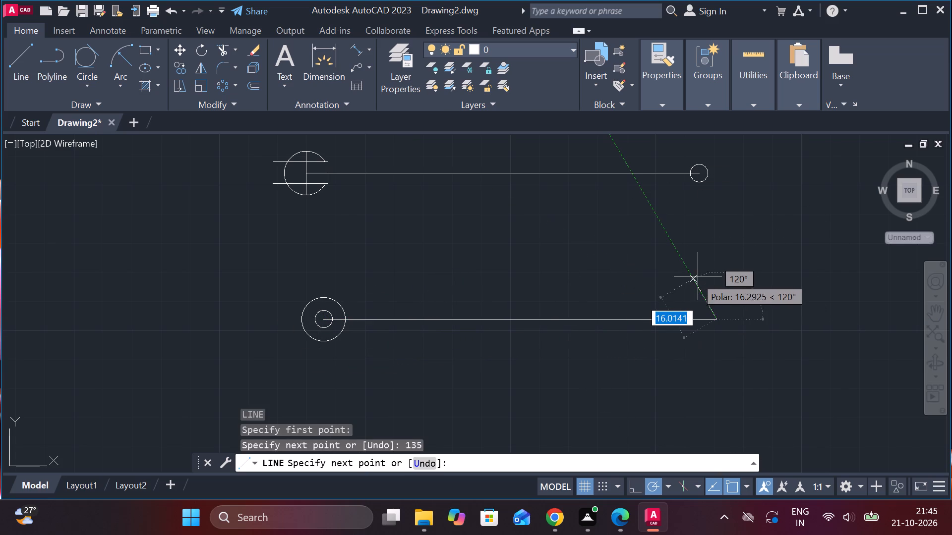
scroll(734, 279, "up", 1)
middle_click_drag(697, 316, 633, 244)
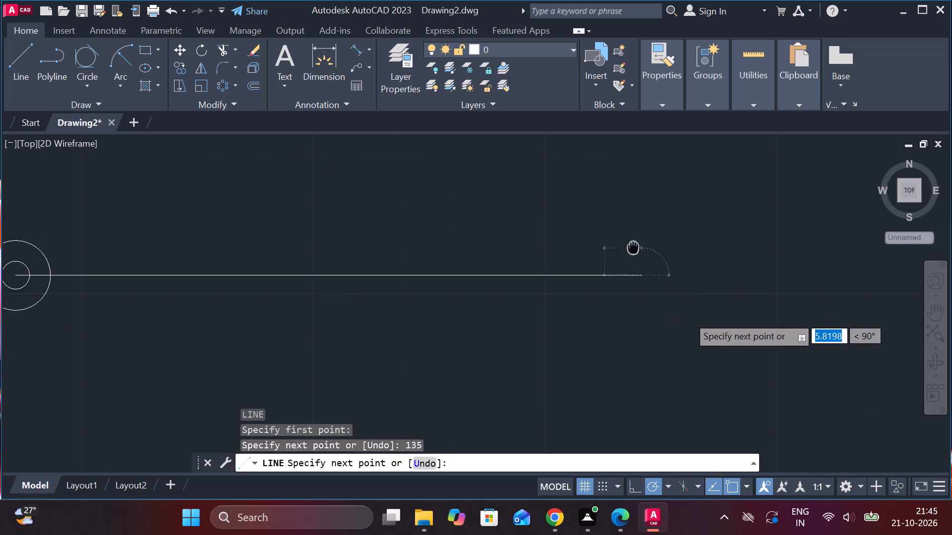
key("Escape")
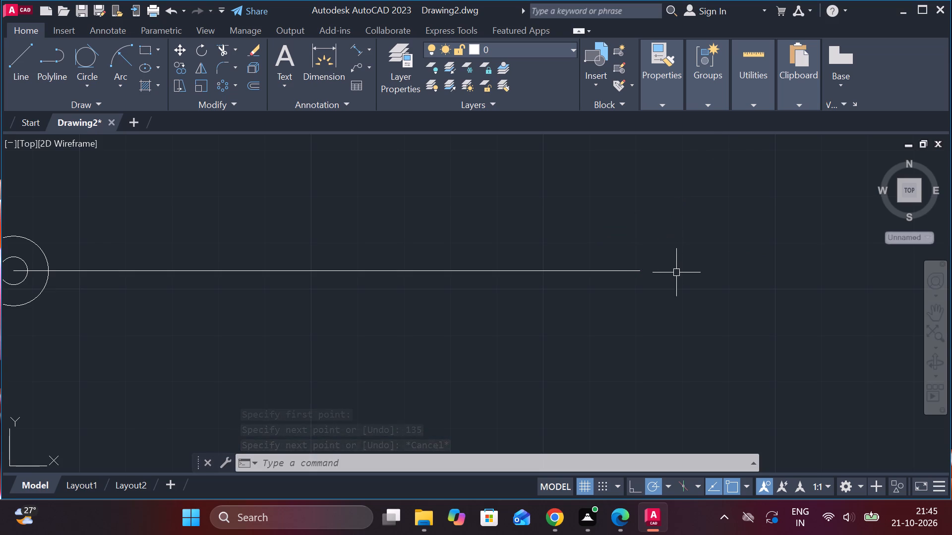
Draw a circle of radius 9 centred on the right end of the 135-long line.
type("C")
key("space")
left_click(643, 268)
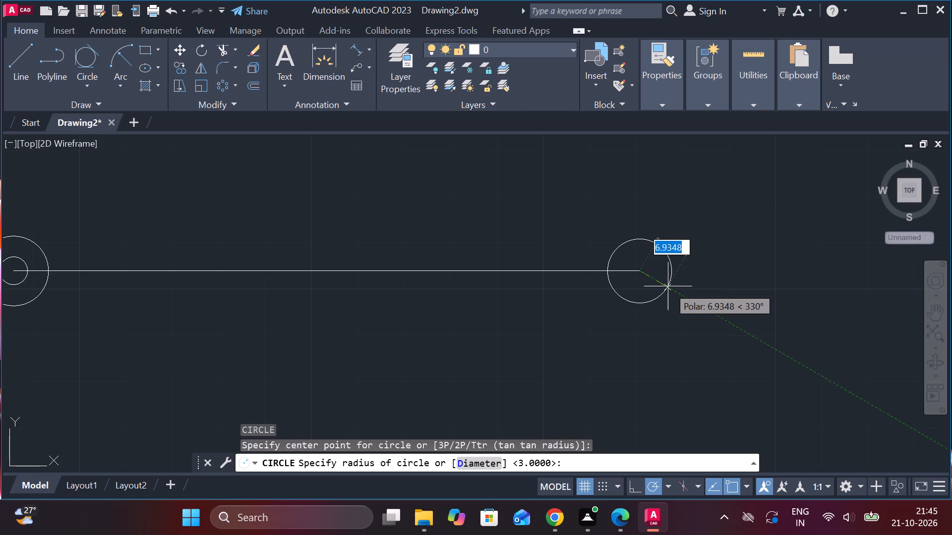
key("9")
key("Return")
key("Escape")
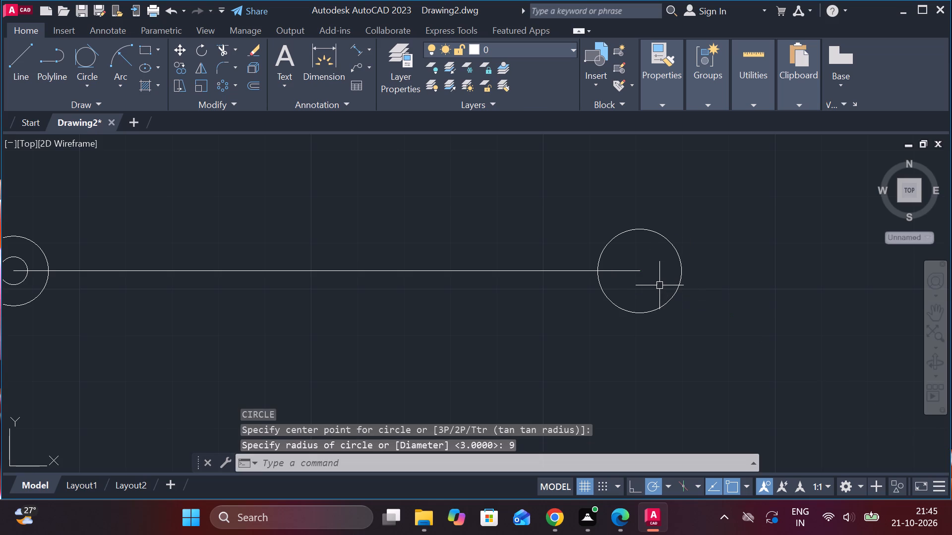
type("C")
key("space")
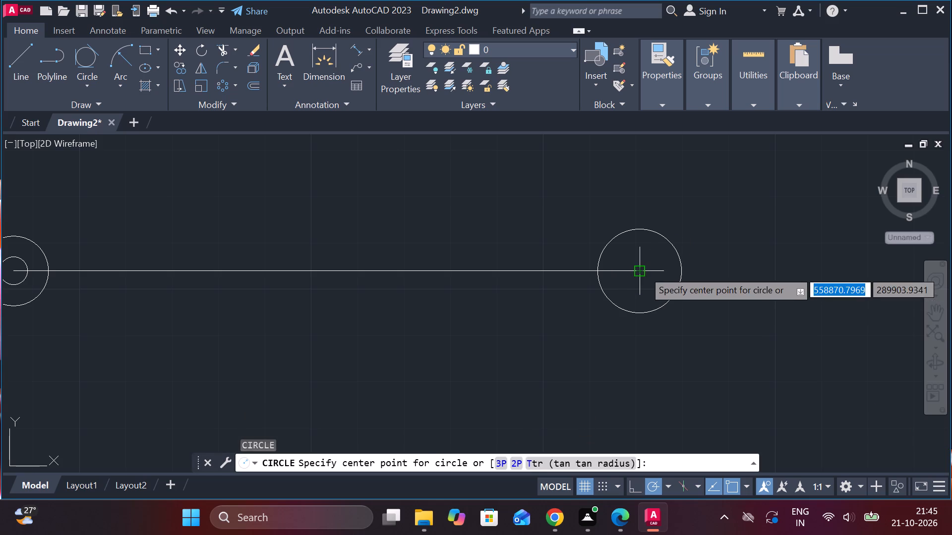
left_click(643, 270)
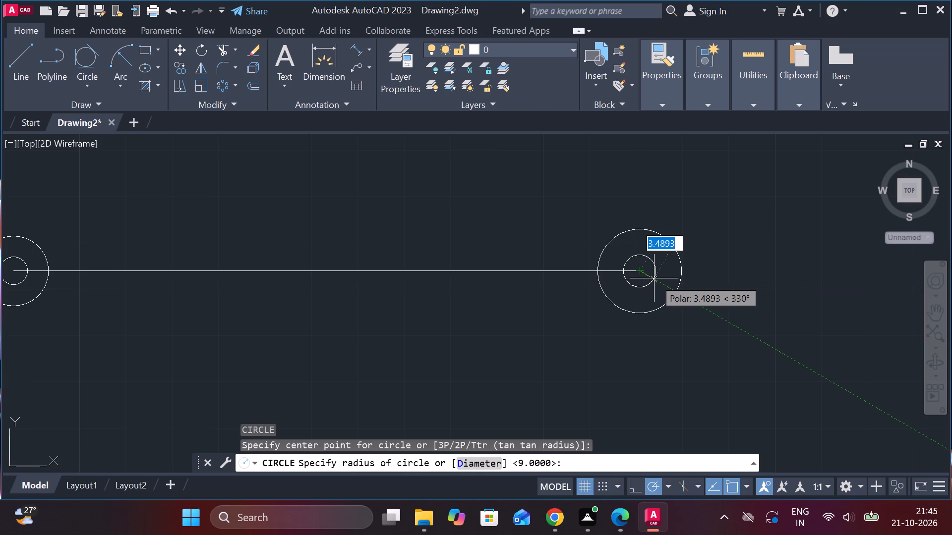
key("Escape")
Draw a vertical line 3 long upward from the centre of the radius 9 circle.
key("l")
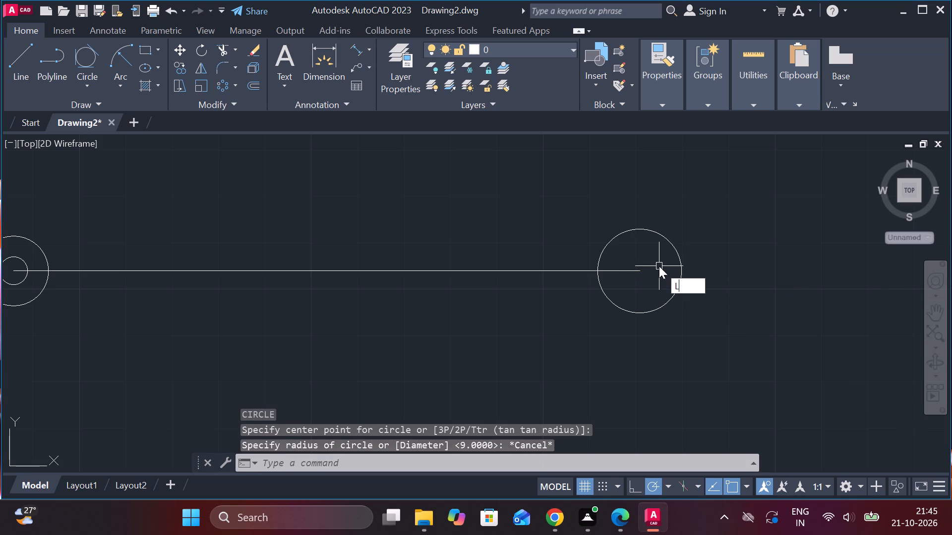
key("Return")
scroll(653, 264, "up", 2)
left_click(611, 281)
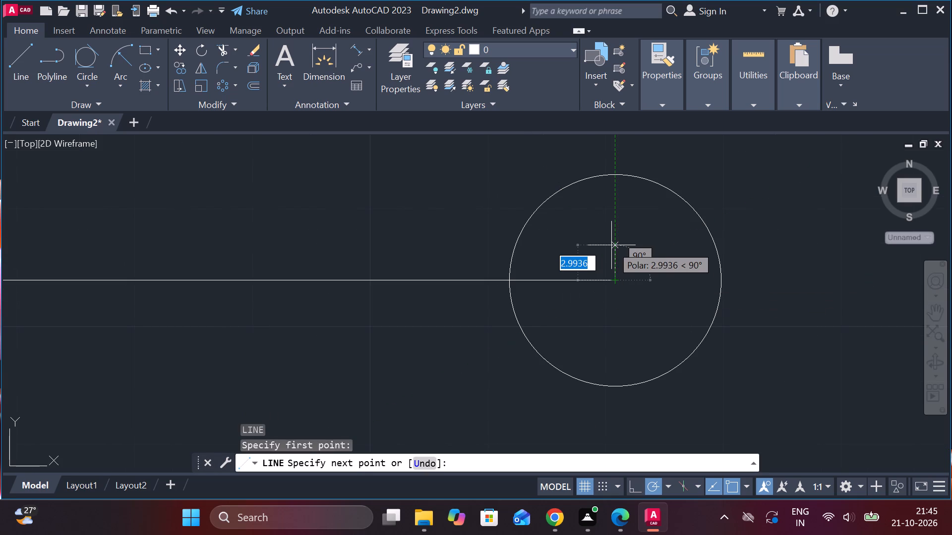
type("3")
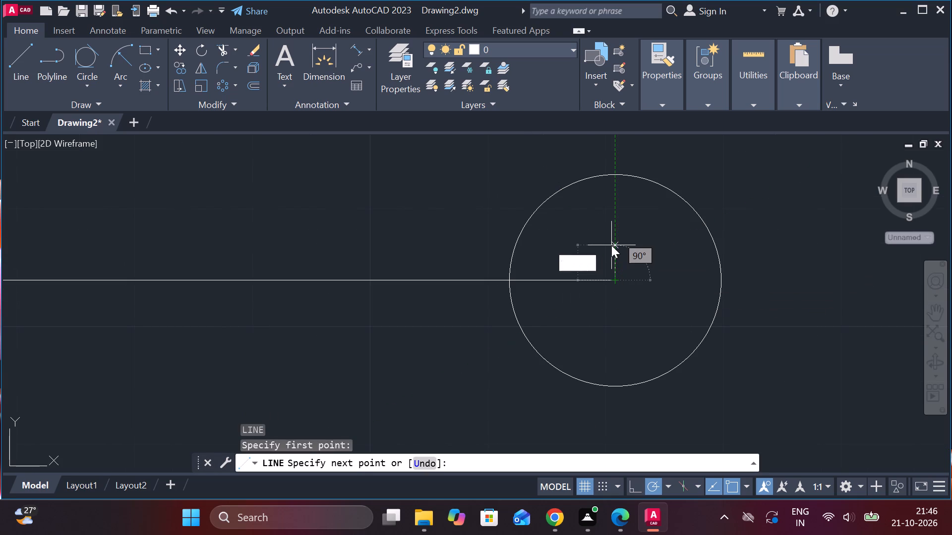
key("space")
key("Escape")
Draw a circle of radius 3 centred on the upper end of the short vertical line.
type("C")
key("space")
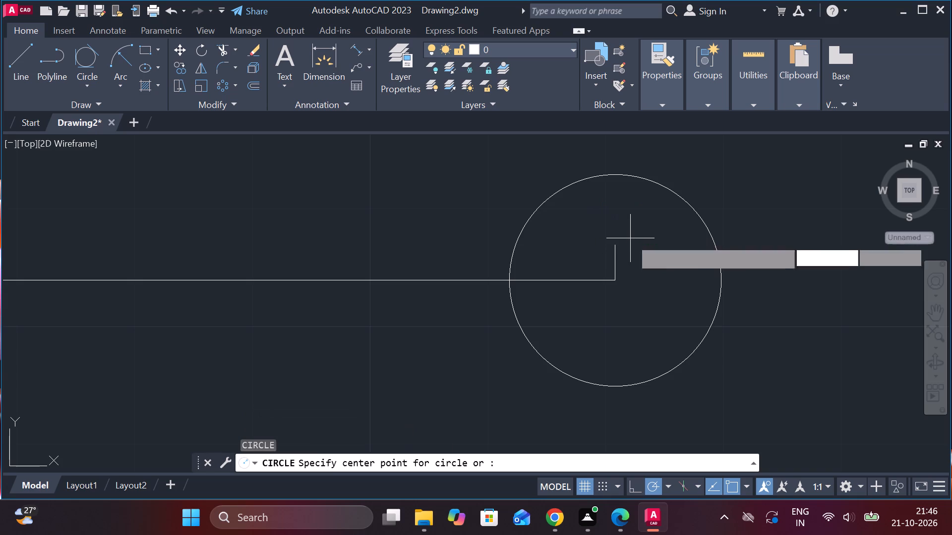
left_click(614, 248)
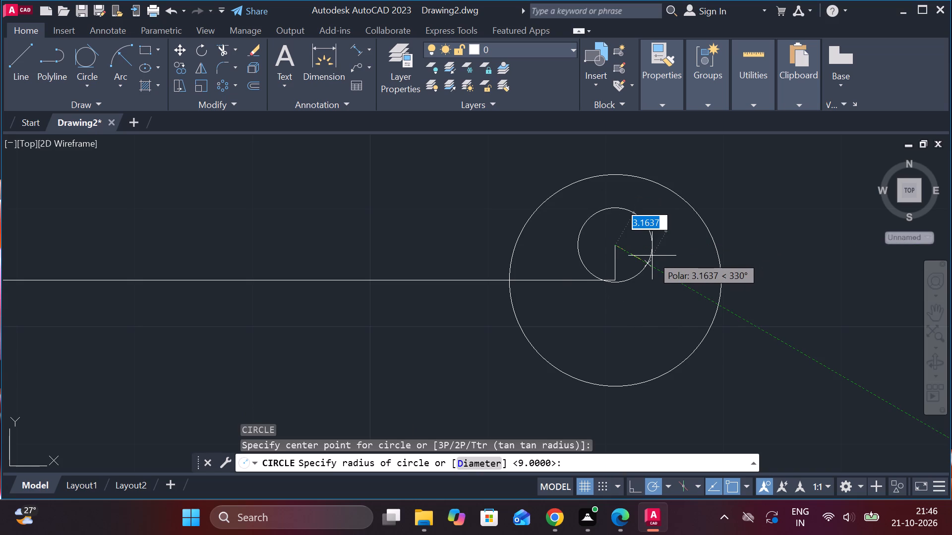
type("3")
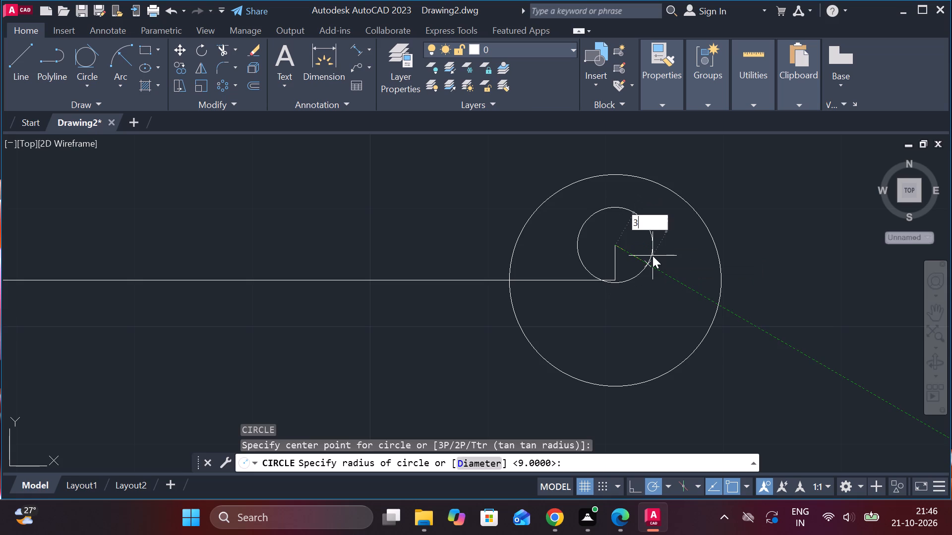
key("space")
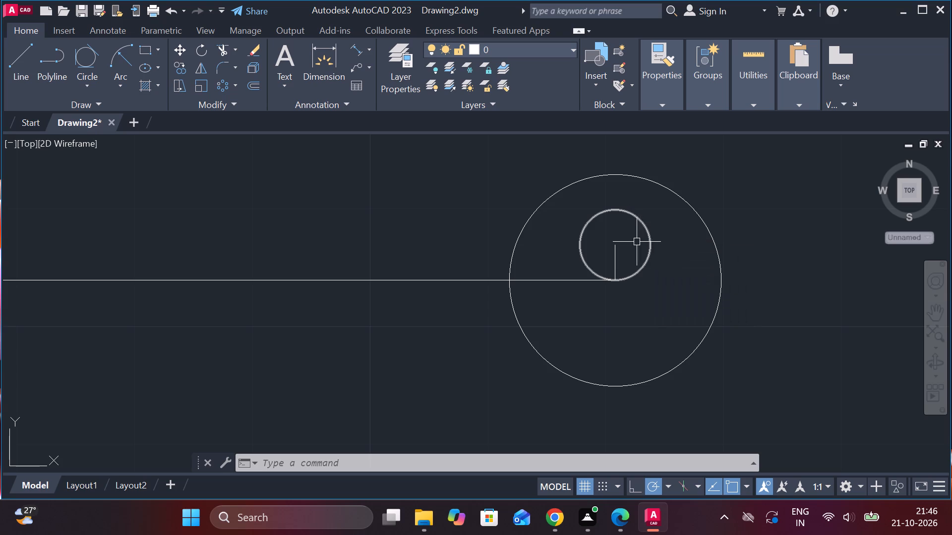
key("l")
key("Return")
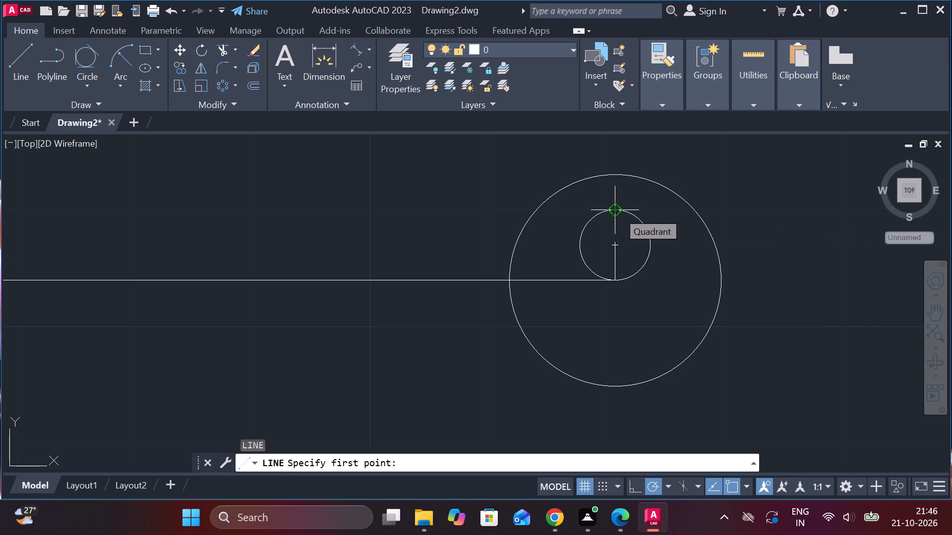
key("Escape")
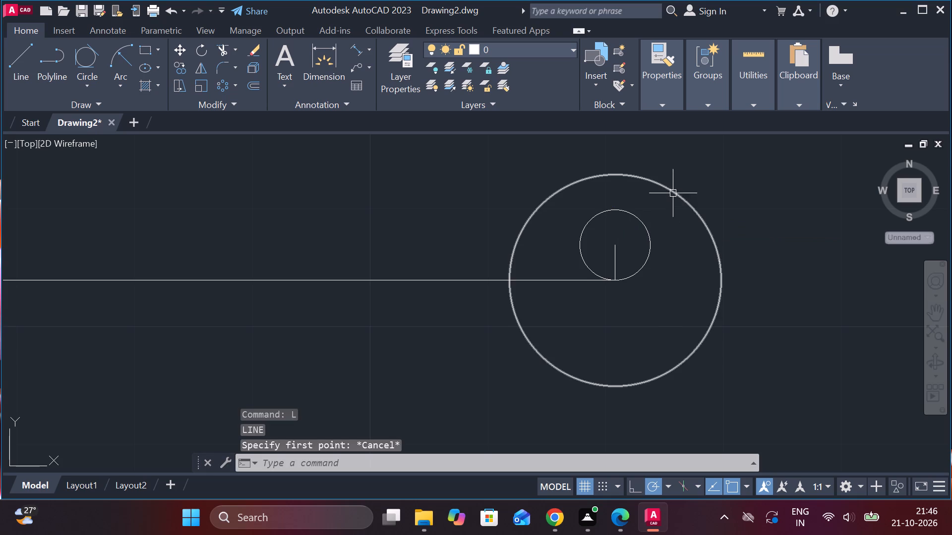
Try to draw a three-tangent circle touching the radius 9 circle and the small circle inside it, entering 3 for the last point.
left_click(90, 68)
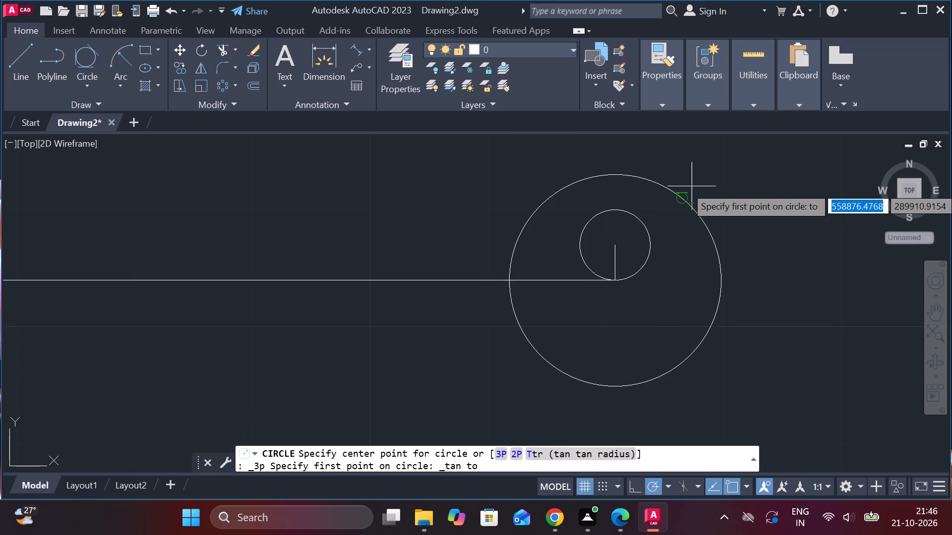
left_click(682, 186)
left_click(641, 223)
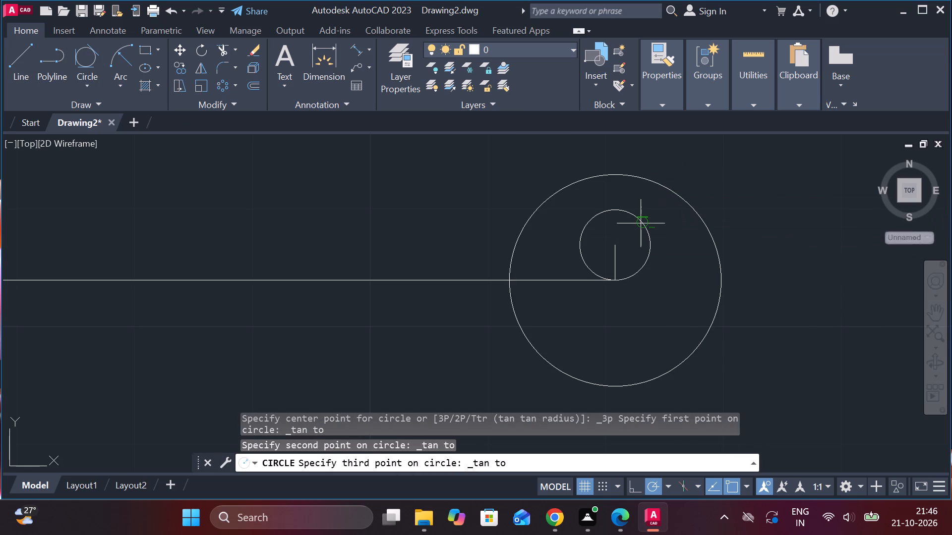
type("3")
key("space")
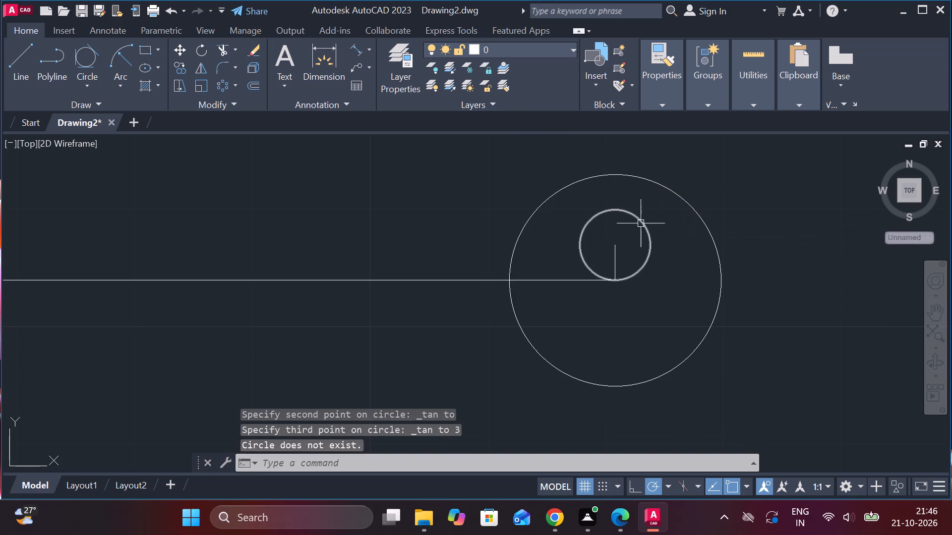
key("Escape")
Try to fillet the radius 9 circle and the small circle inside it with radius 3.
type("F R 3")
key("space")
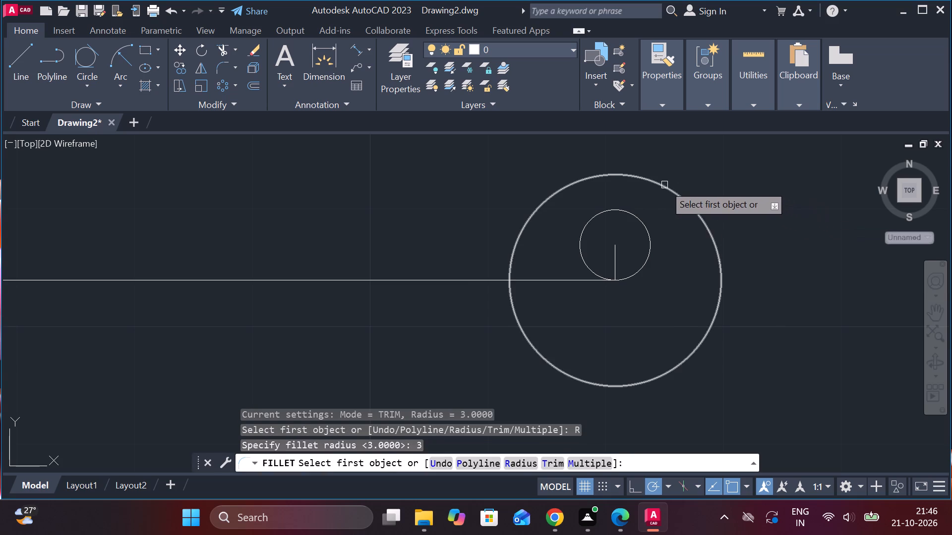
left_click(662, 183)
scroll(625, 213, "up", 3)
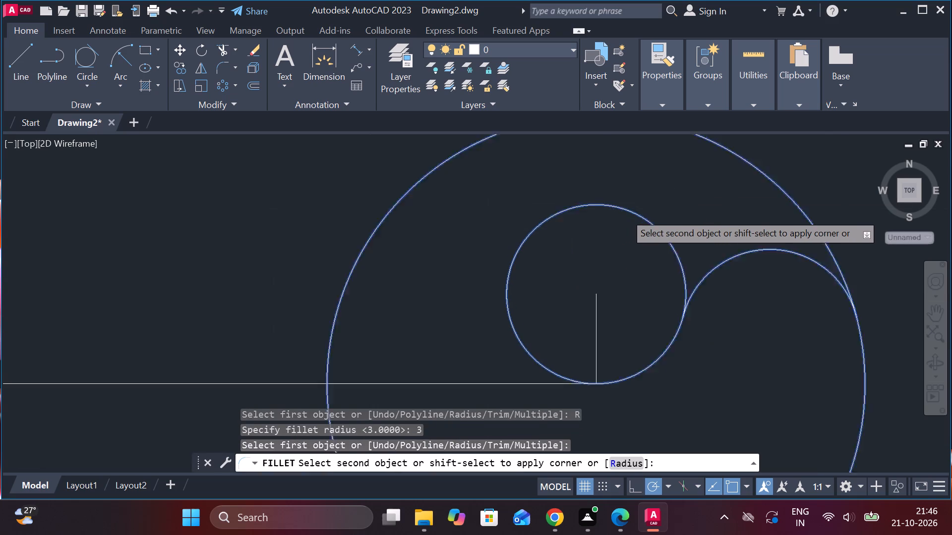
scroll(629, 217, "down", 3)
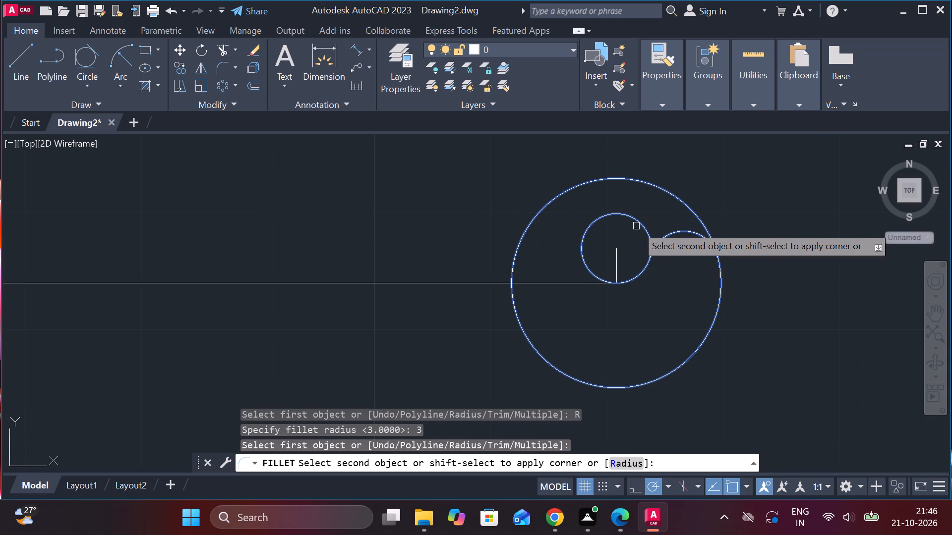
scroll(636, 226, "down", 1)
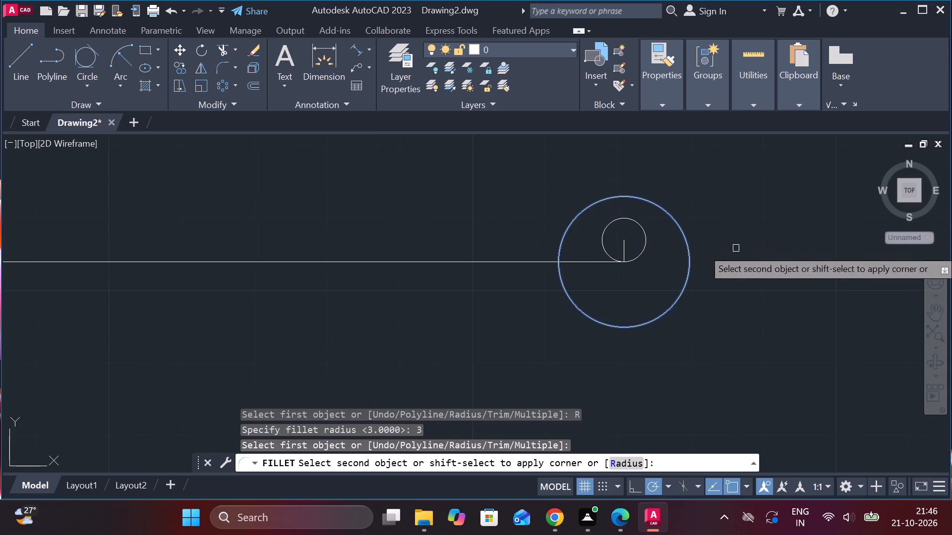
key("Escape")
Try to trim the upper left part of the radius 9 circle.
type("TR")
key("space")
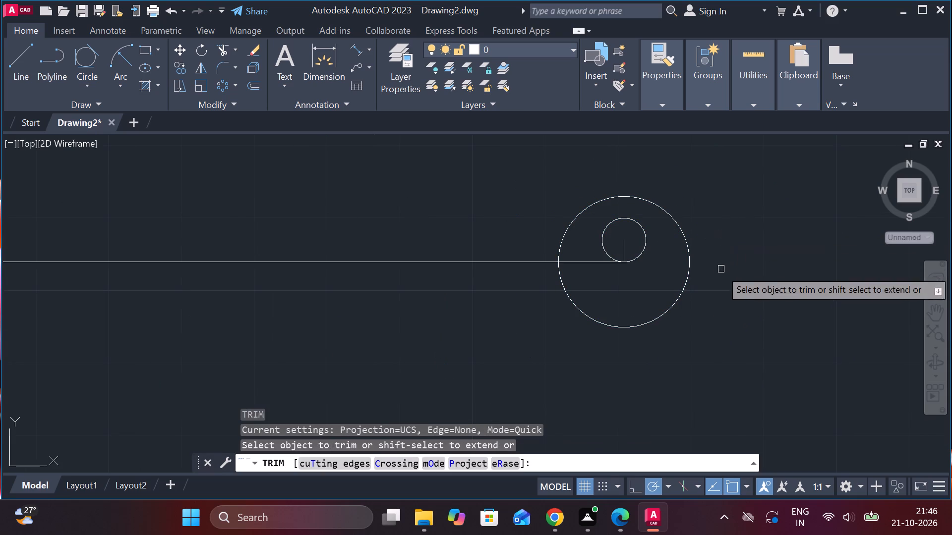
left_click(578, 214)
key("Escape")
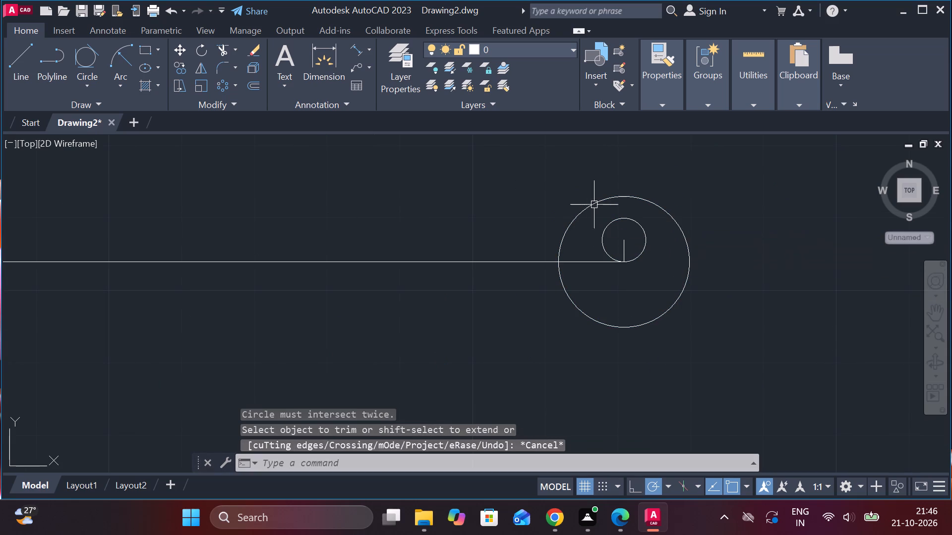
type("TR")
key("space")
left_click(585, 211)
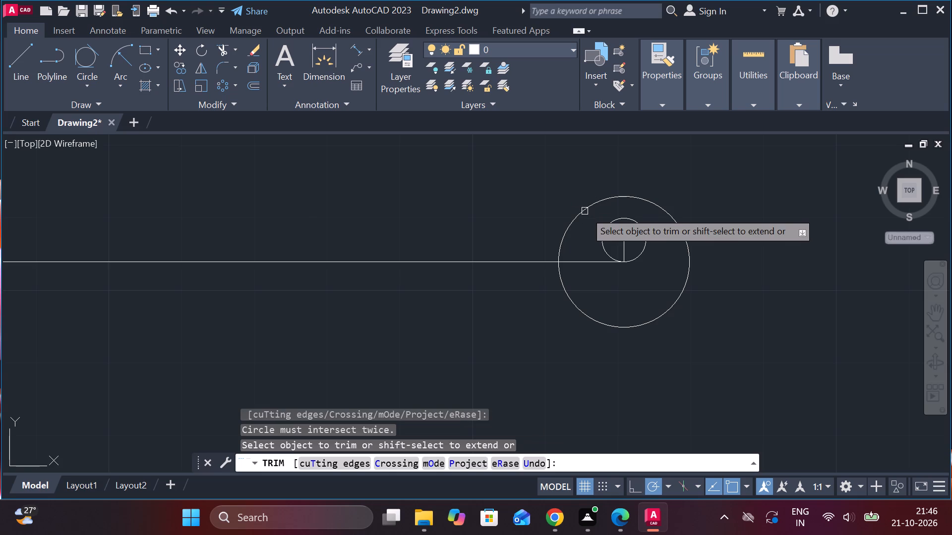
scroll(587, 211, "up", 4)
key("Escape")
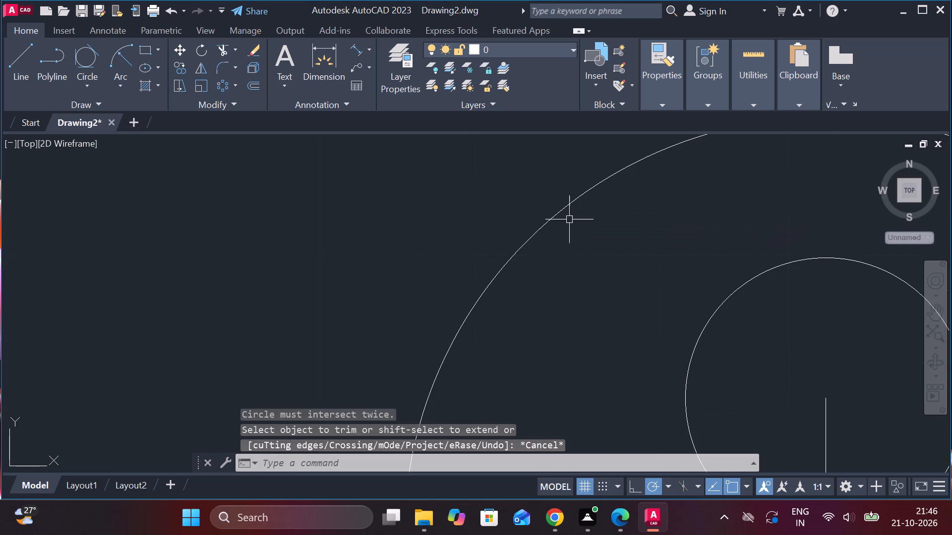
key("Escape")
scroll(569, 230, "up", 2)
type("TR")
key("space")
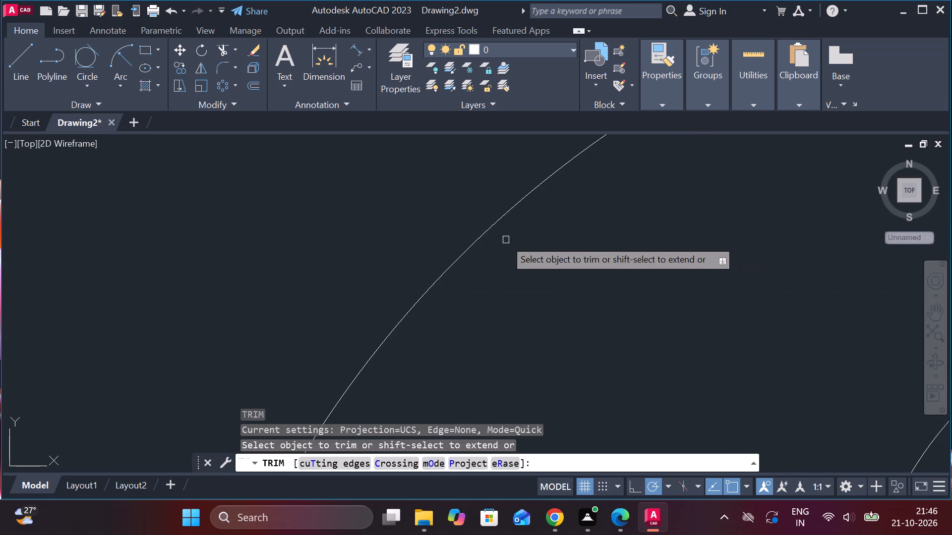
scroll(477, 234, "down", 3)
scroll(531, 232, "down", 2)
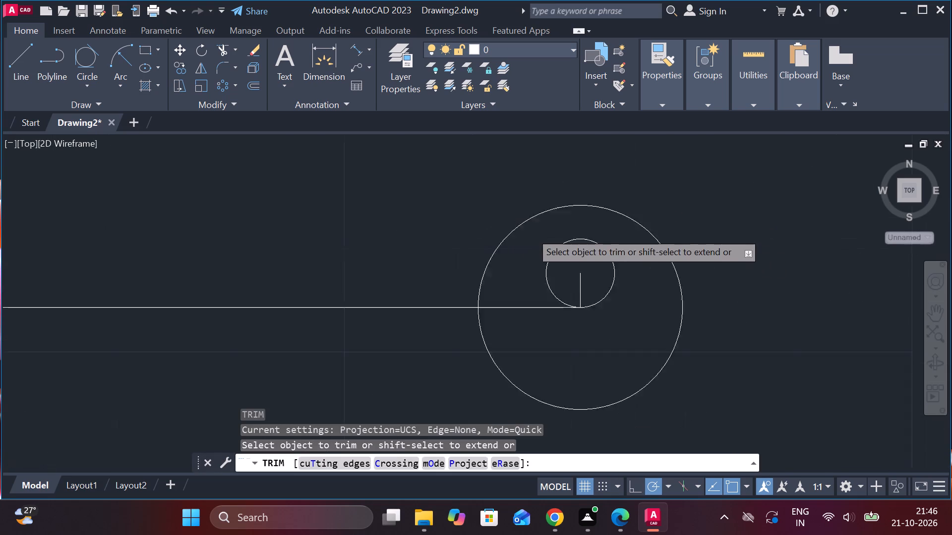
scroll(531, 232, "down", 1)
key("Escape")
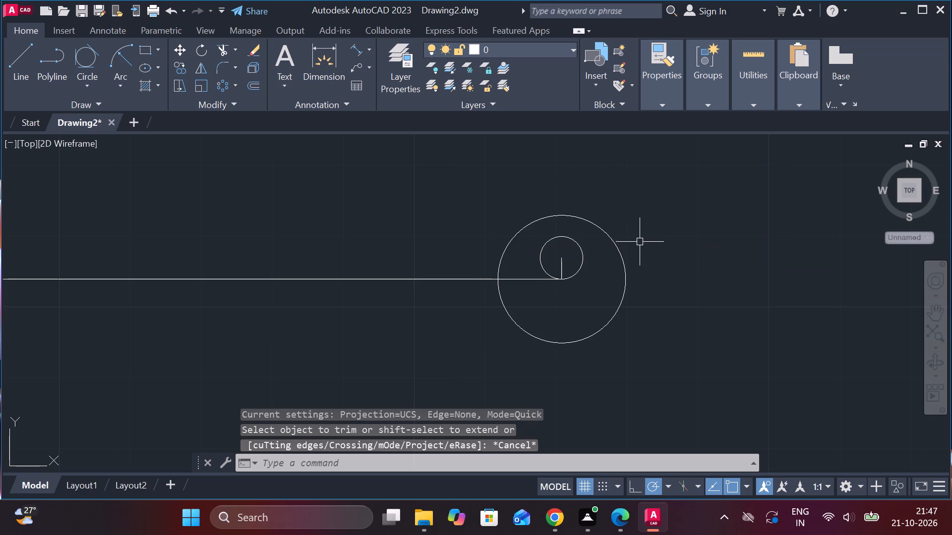
Draw a horizontal line from the top quadrant of the radius 7.5 circle across to the far side of the radius 9 circle.
scroll(598, 265, "down", 2)
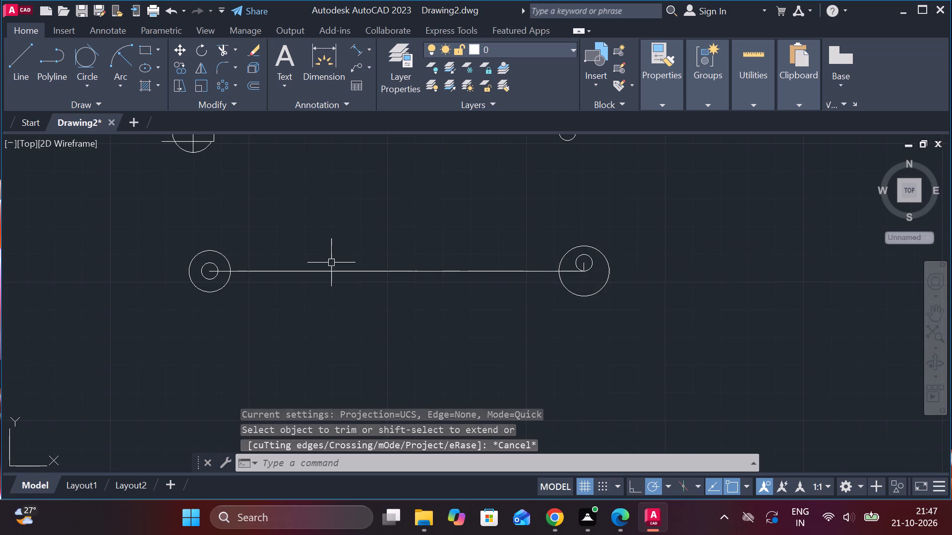
middle_click_drag(327, 259, 380, 276)
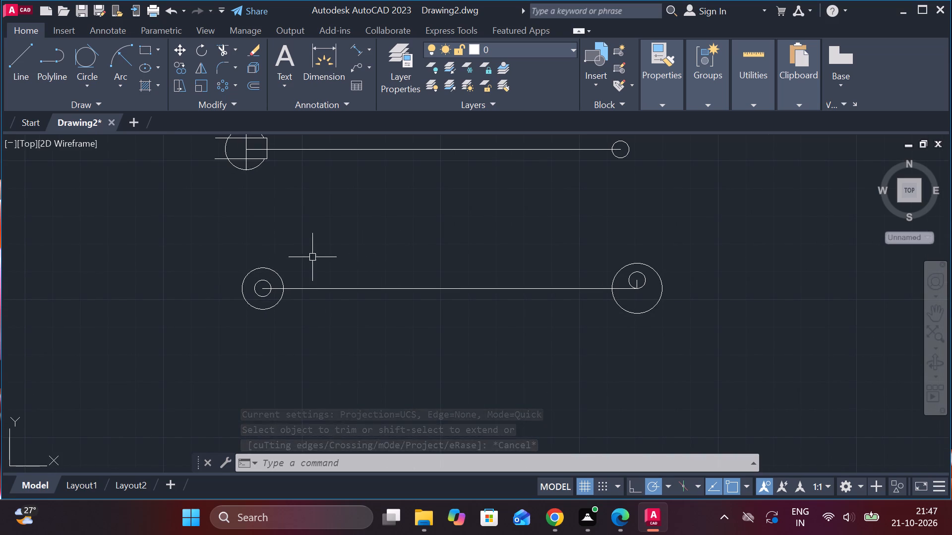
key("l")
key("Return")
left_click(264, 262)
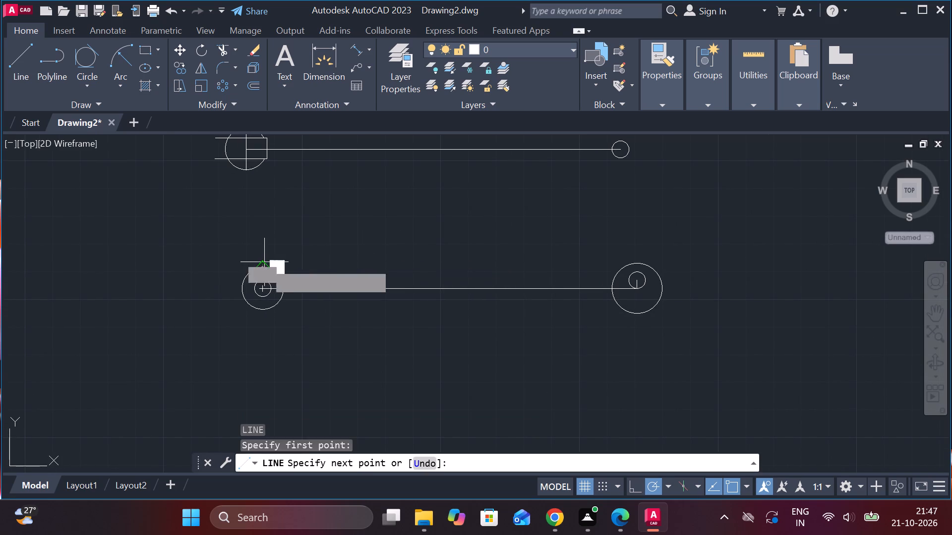
scroll(676, 264, "up", 2)
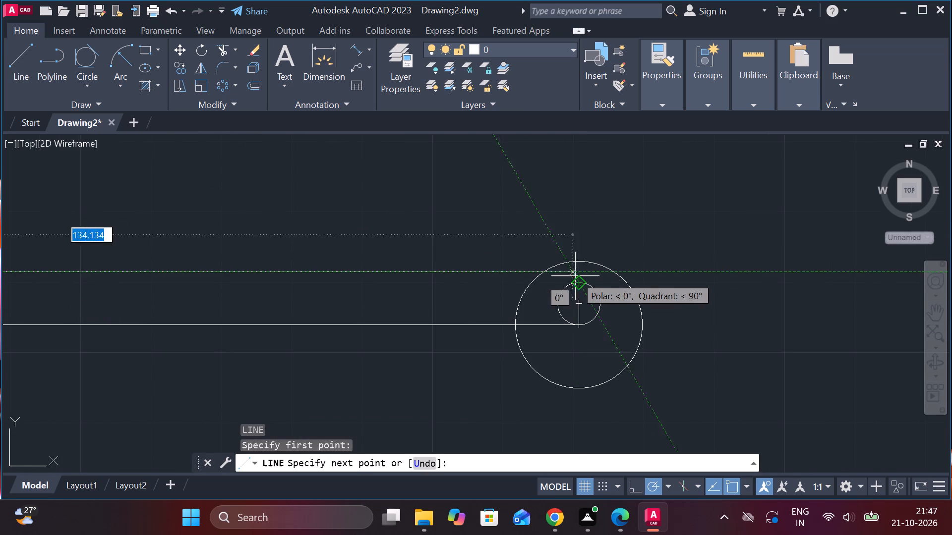
left_click(571, 273)
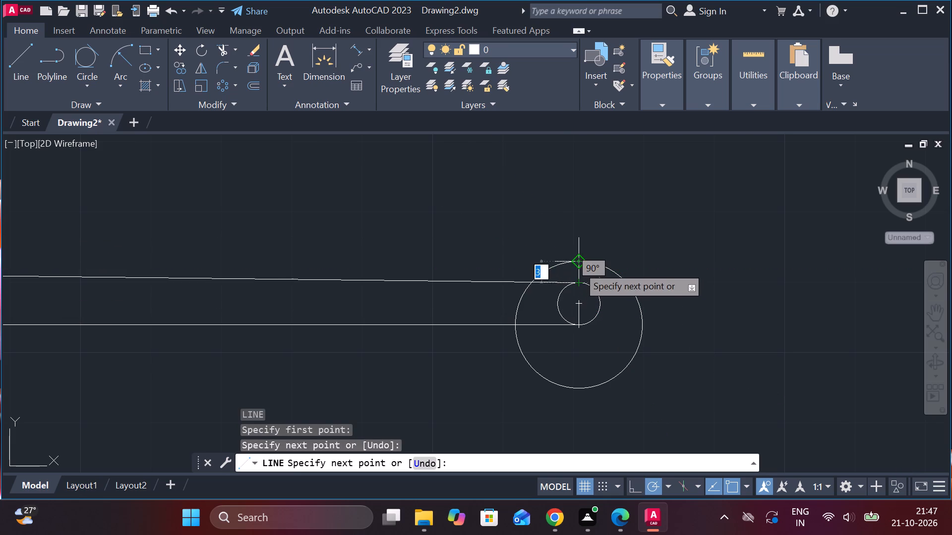
key("ctrl+z")
scroll(571, 265, "up", 2)
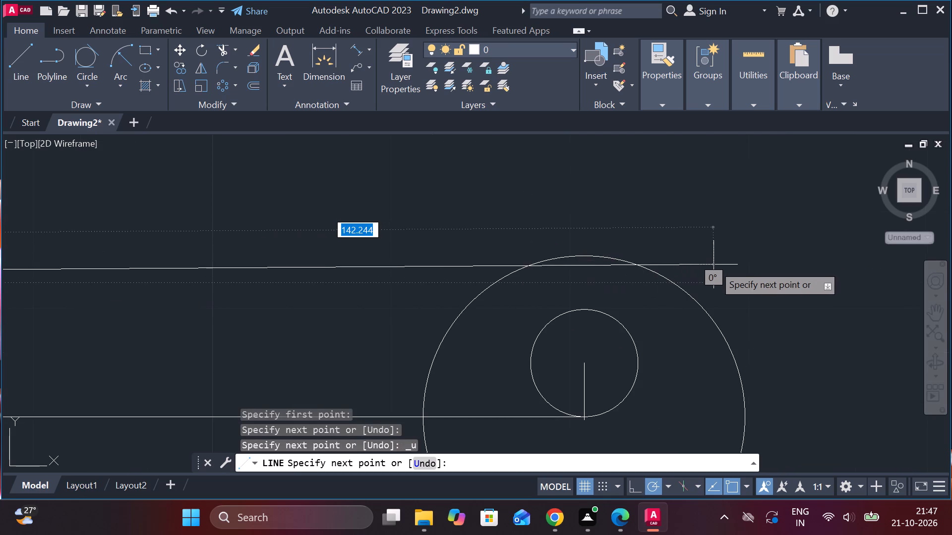
left_click(748, 272)
scroll(755, 267, "down", 3)
key("Escape")
Draw a horizontal line from the bottom quadrant of the radius 7.5 circle to well beyond the radius 9 circle.
scroll(630, 324, "down", 2)
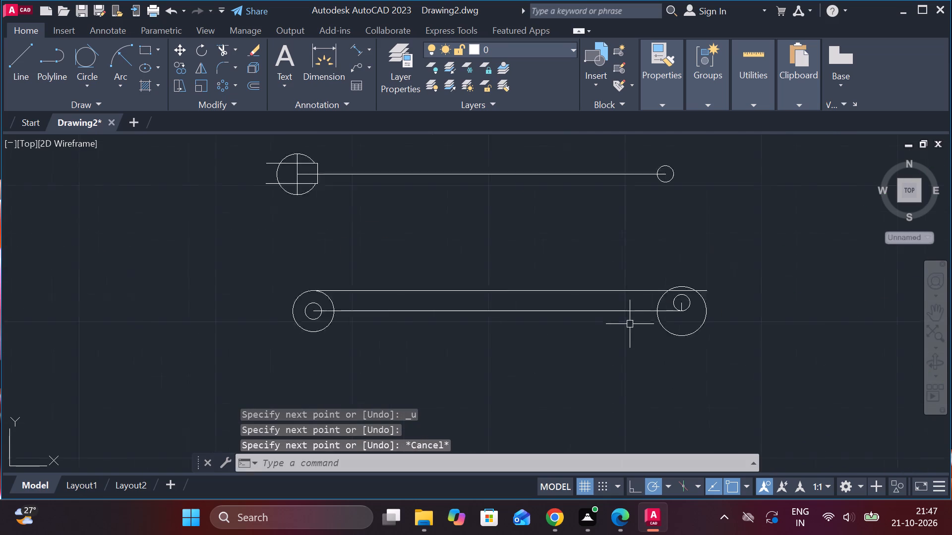
scroll(486, 338, "up", 1)
key("l")
key("Return")
scroll(433, 323, "up", 2)
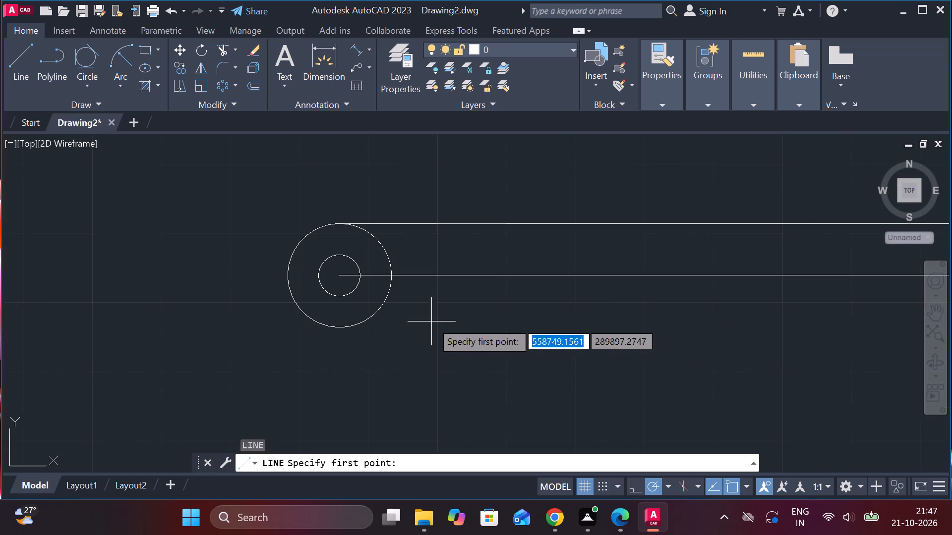
left_click(348, 330)
scroll(576, 320, "down", 2)
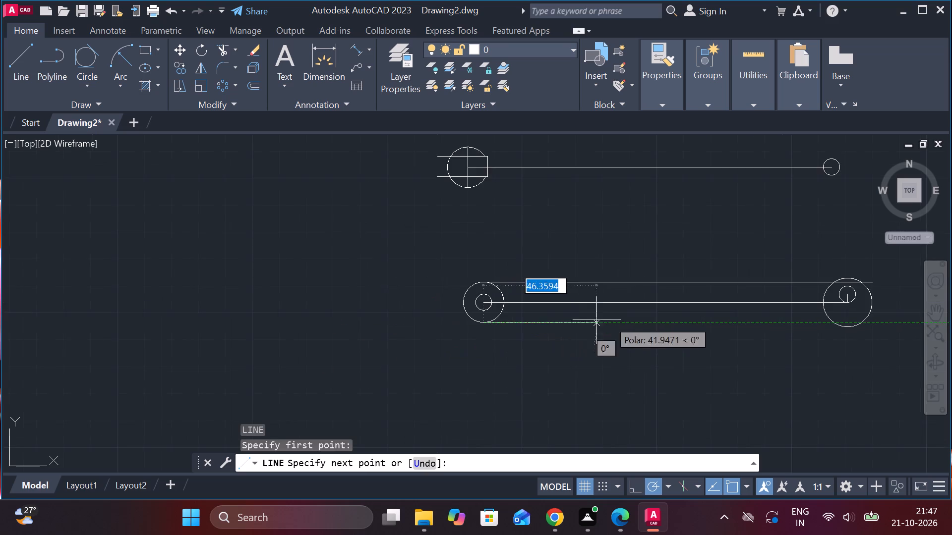
middle_click_drag(632, 319, 422, 320)
left_click(792, 319)
key("Escape")
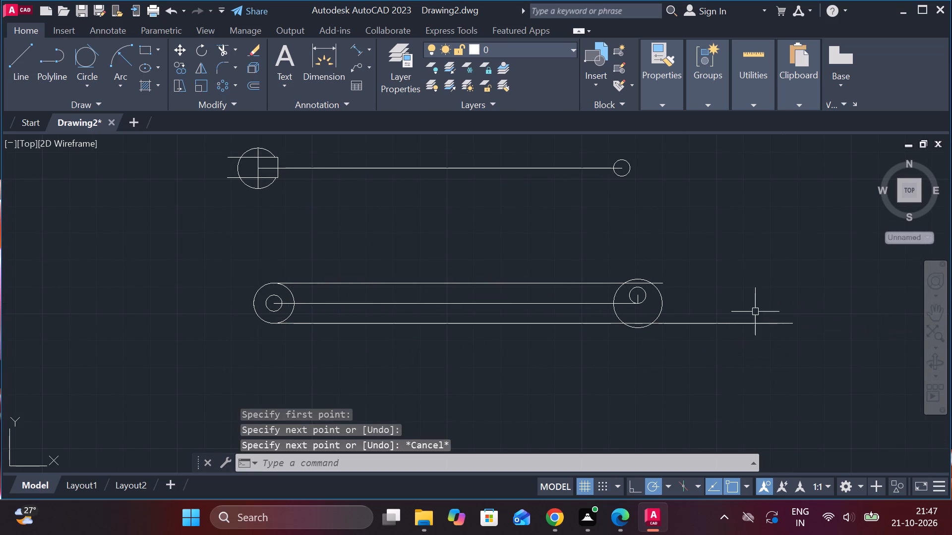
Rotate the upper horizontal edge line of the bar's second view by -2 degrees about the centre of the left end circles.
left_click(334, 283)
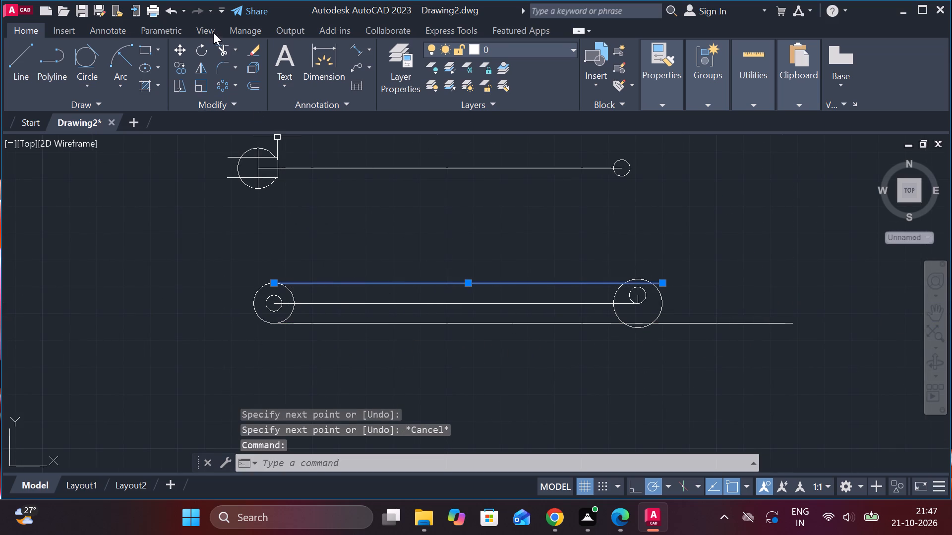
left_click(203, 49)
middle_click_drag(310, 204, 360, 207)
scroll(354, 252, "up", 2)
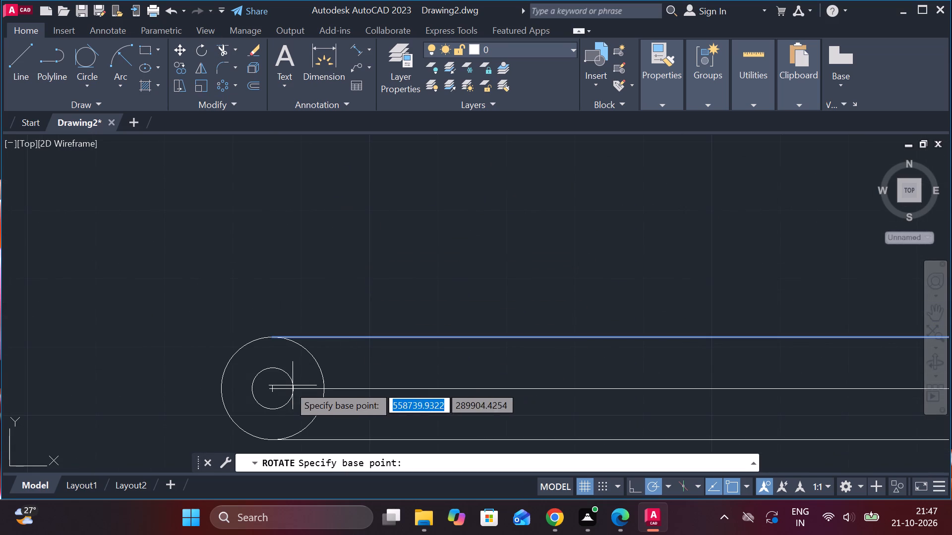
left_click(276, 385)
middle_click_drag(403, 389, 415, 352)
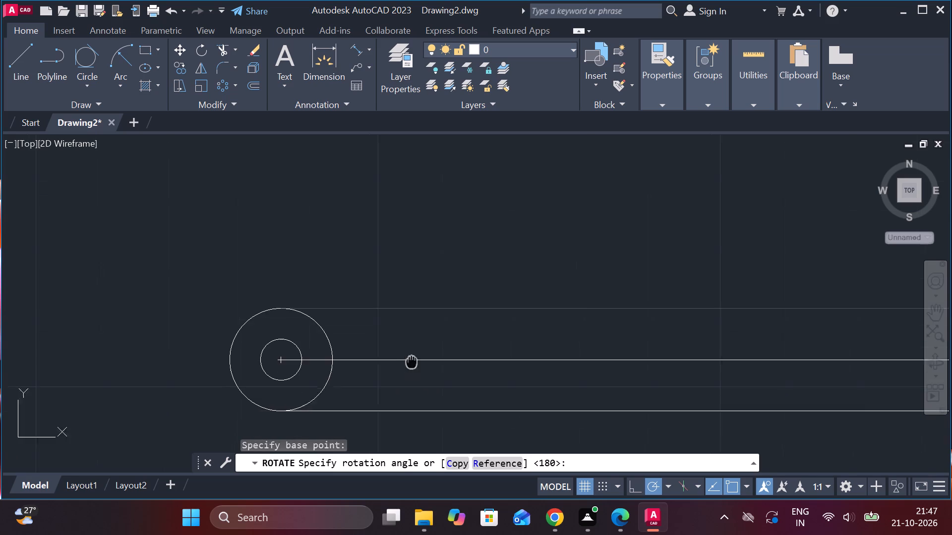
middle_click_drag(415, 352, 415, 345)
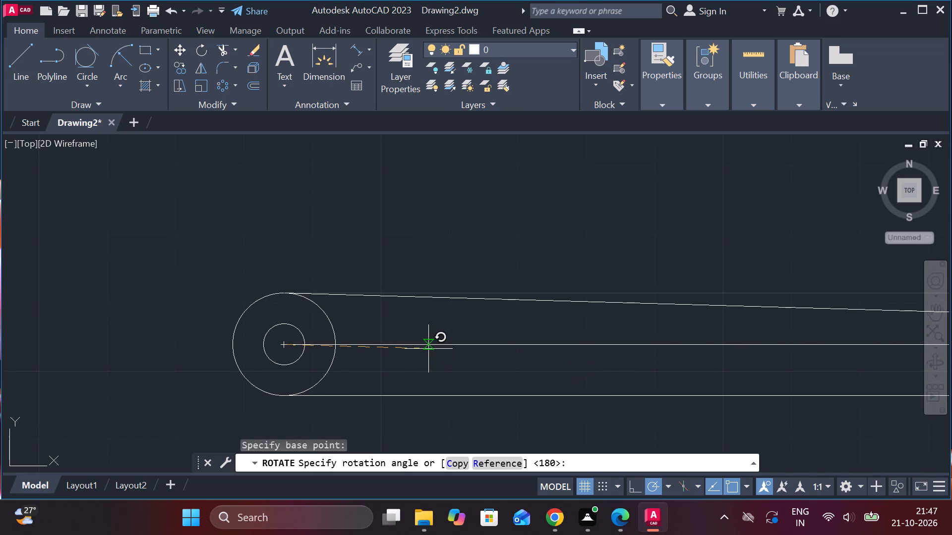
key("minus")
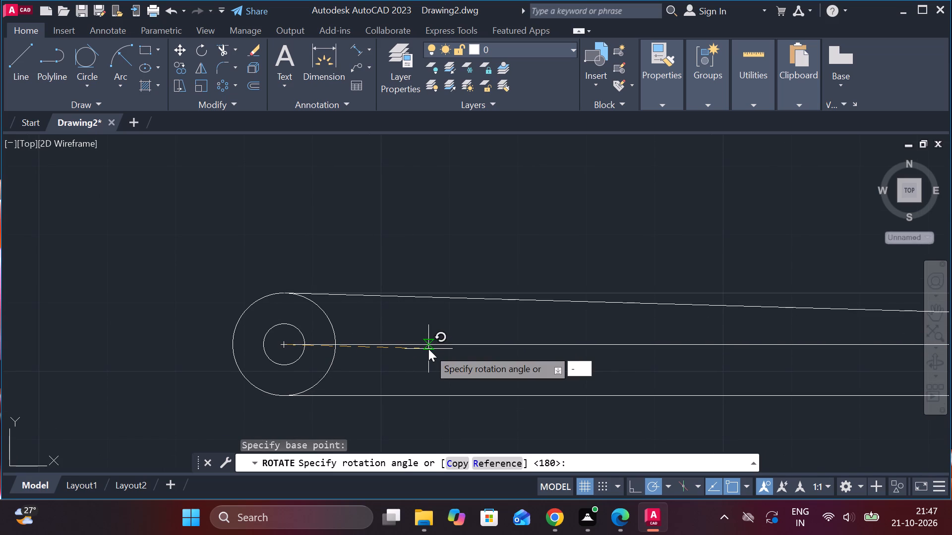
key("BackSpace")
type("-2")
key("Return")
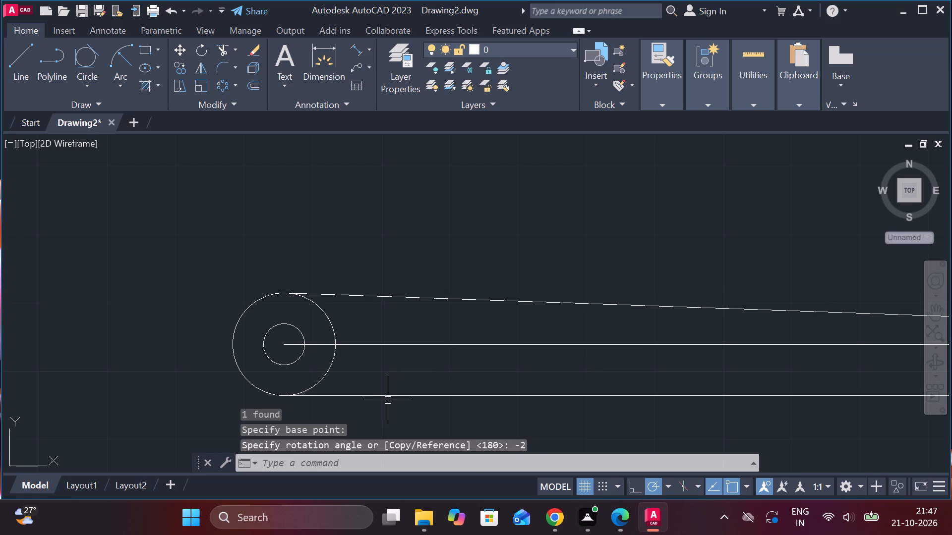
Select the lower horizontal edge line of the bar's second view.
left_click(377, 390)
left_click(378, 390)
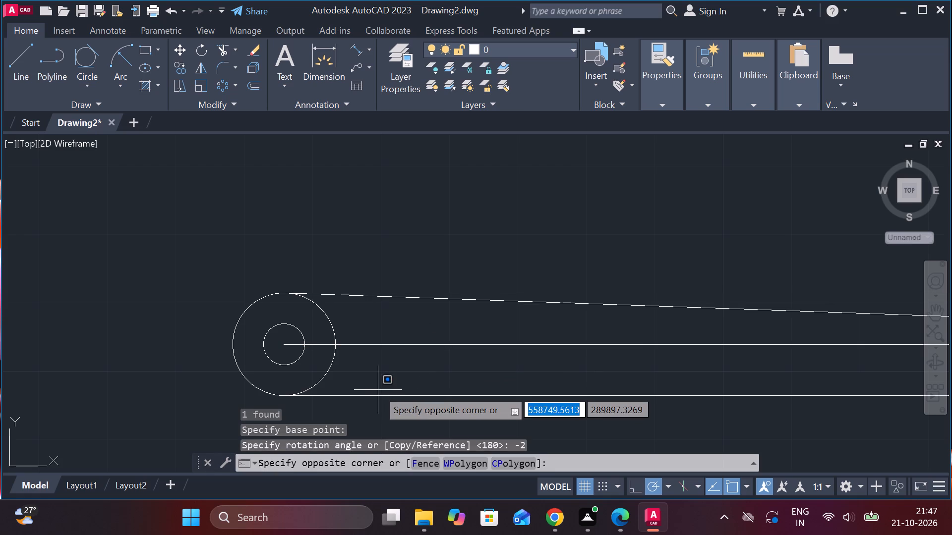
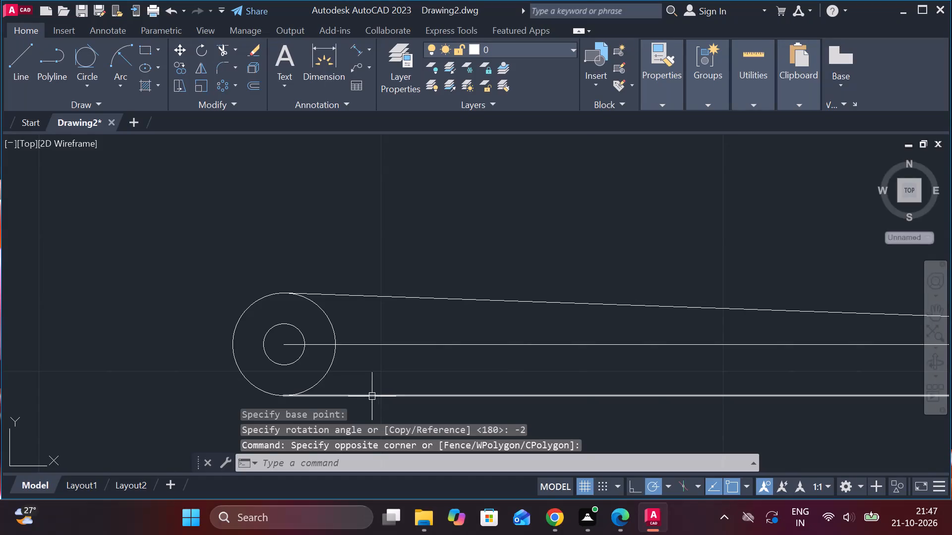
Rotate the lower horizontal line by 2° about the centre of the two concentric circles.
left_click(370, 393)
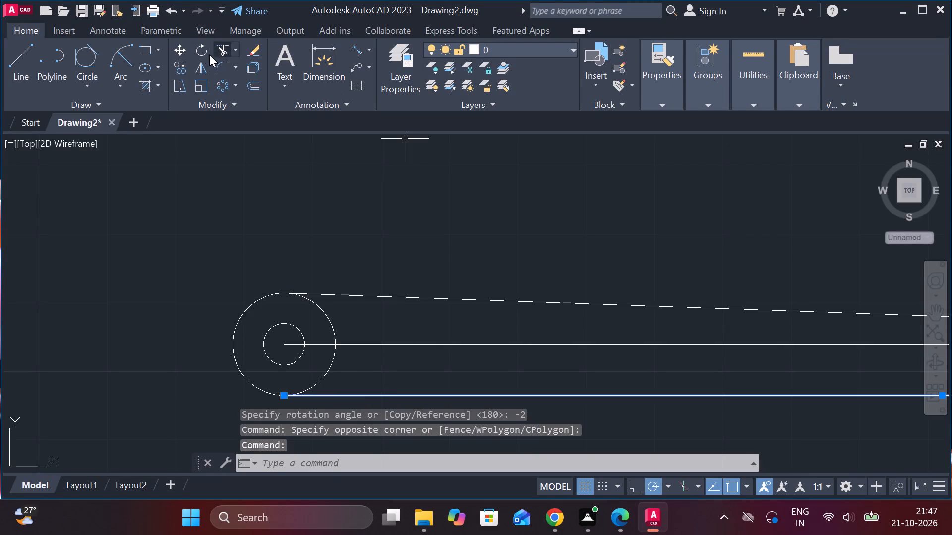
left_click(202, 49)
left_click(283, 340)
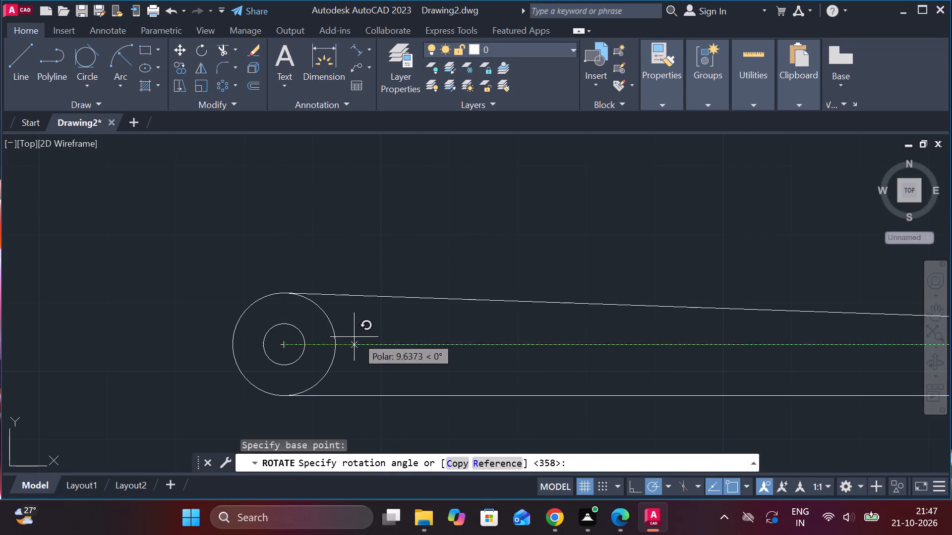
type("2")
key("space")
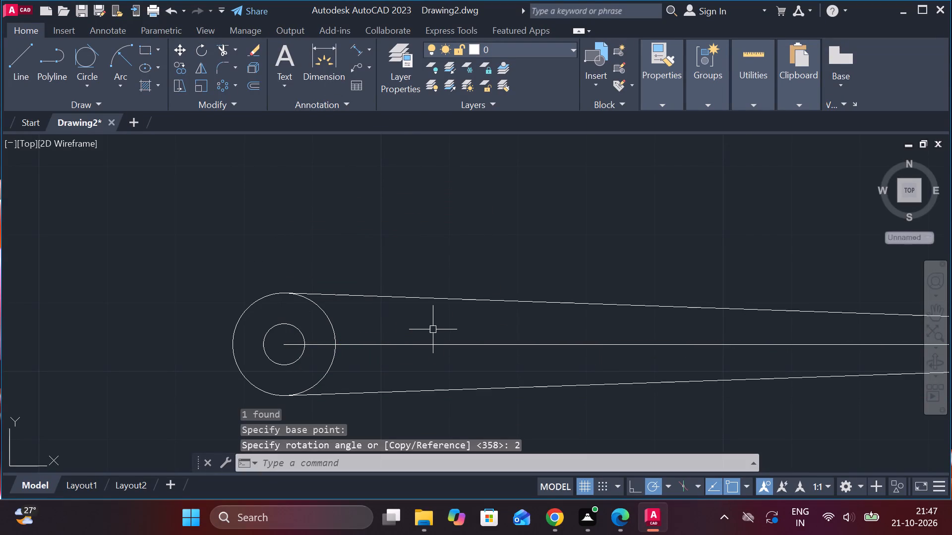
Trim both tapered lines inside and beyond the far-end large circle, sparing the small circle's chord, and remove the large circle's arc between them.
scroll(448, 362, "down", 2)
middle_click_drag(629, 405, 586, 388)
scroll(632, 386, "up", 2)
middle_click_drag(619, 386, 335, 350)
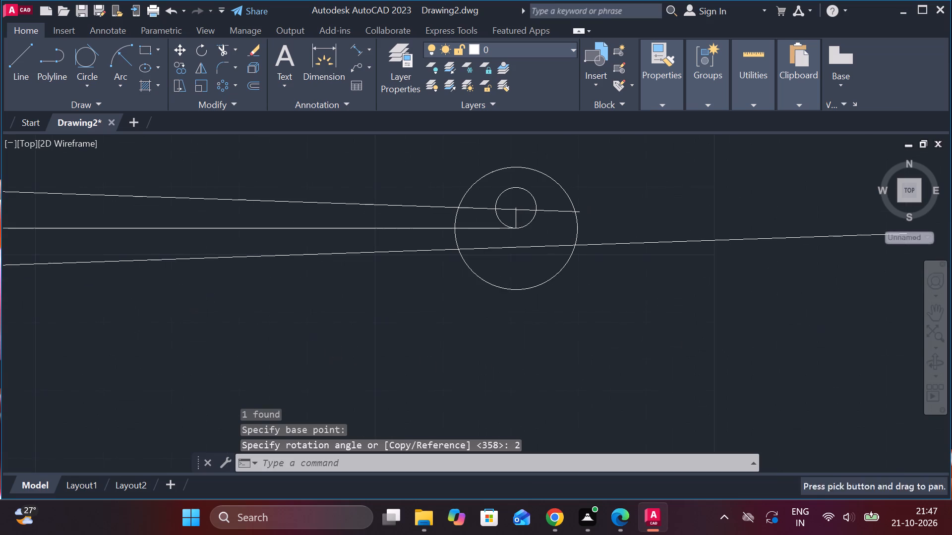
type("TR")
key("space")
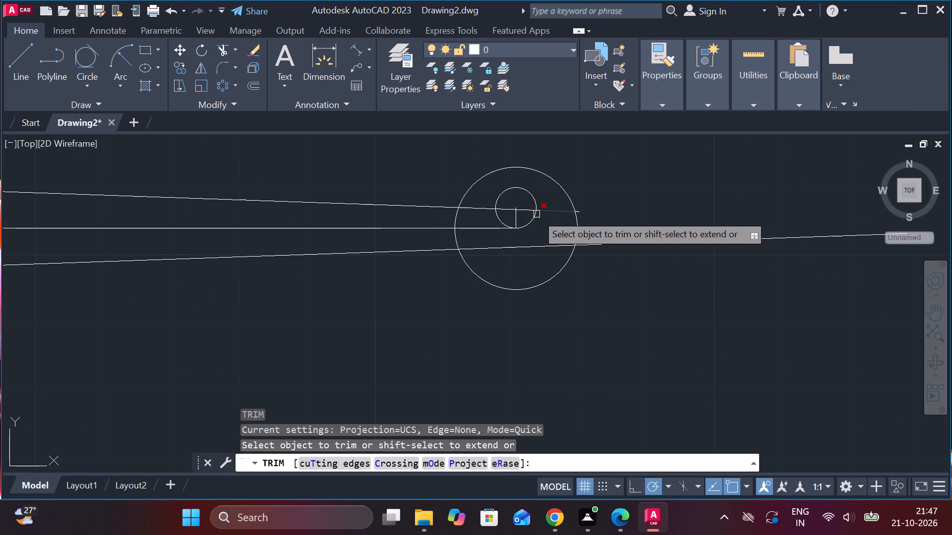
left_click(544, 213)
left_click(483, 209)
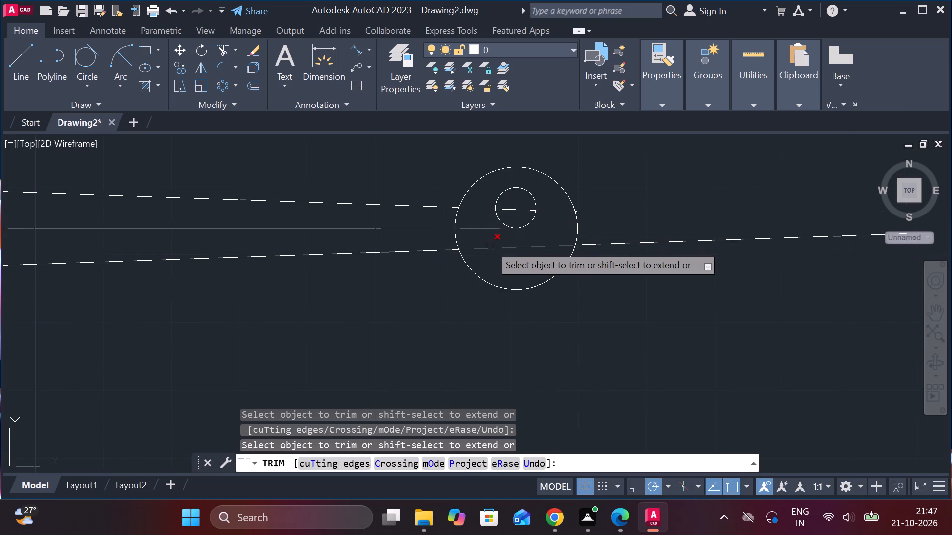
left_click(490, 245)
left_click(581, 214)
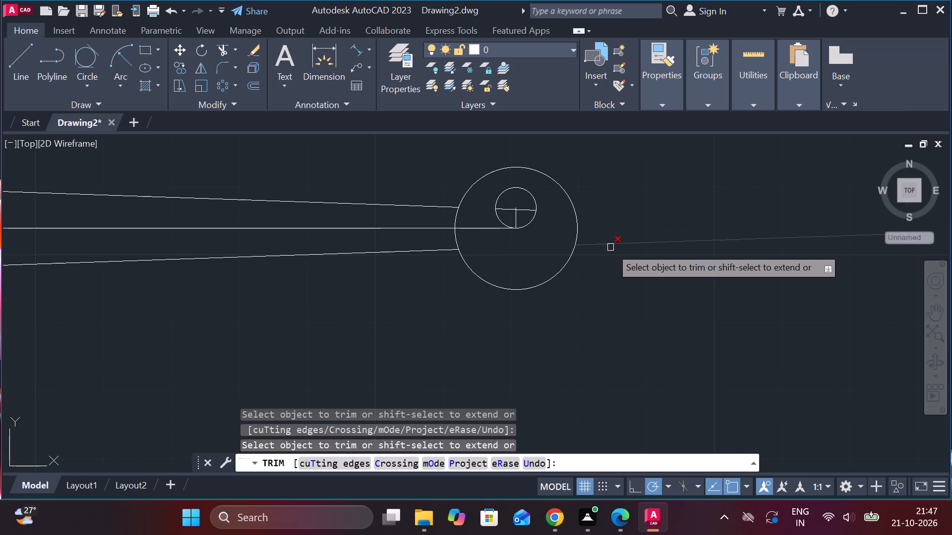
left_click(611, 245)
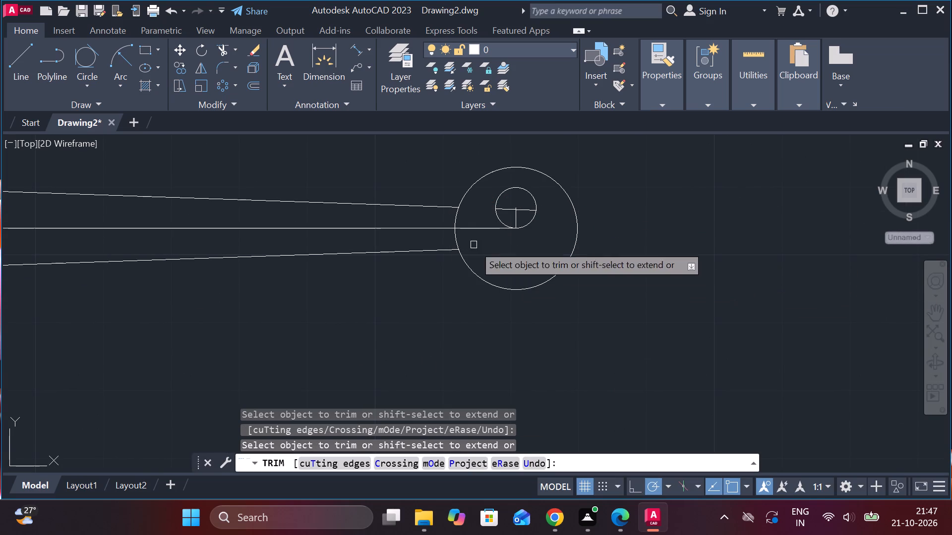
left_click(456, 243)
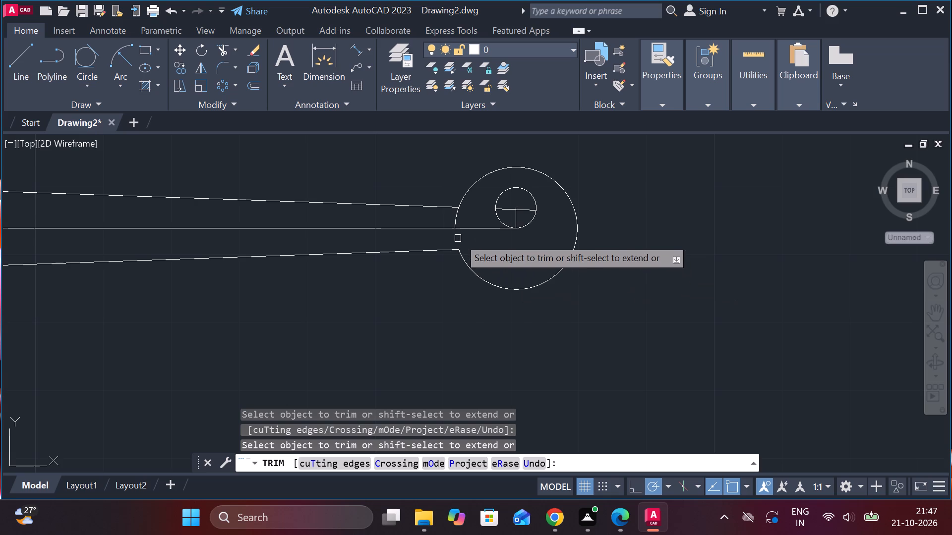
left_click(460, 216)
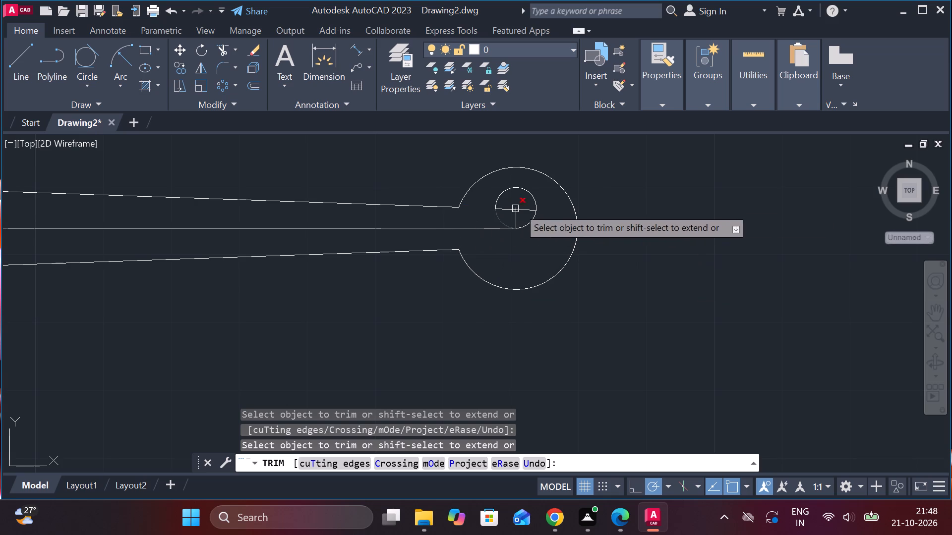
key("Escape")
Extend the upper tapered line through the small circle to the far side of the large circle.
type("EX")
key("space")
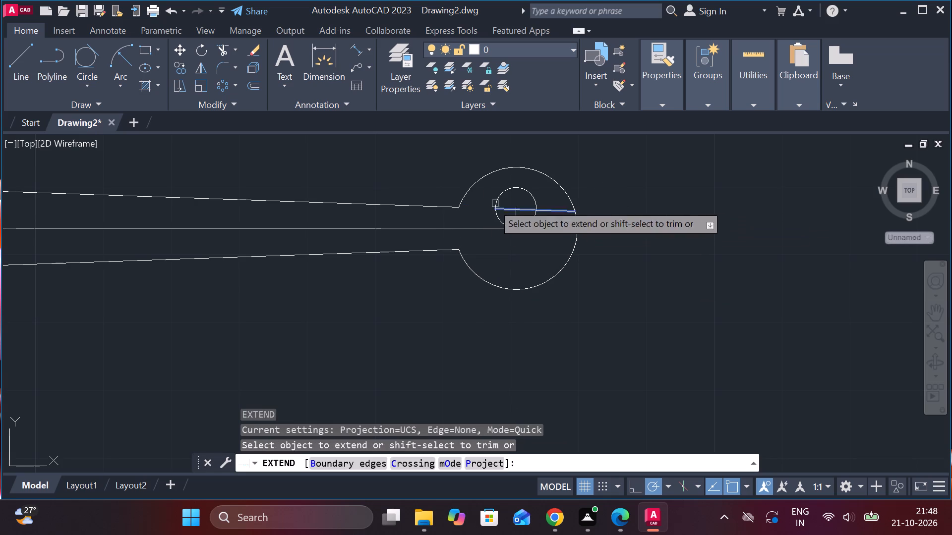
left_click(448, 206)
key("Escape")
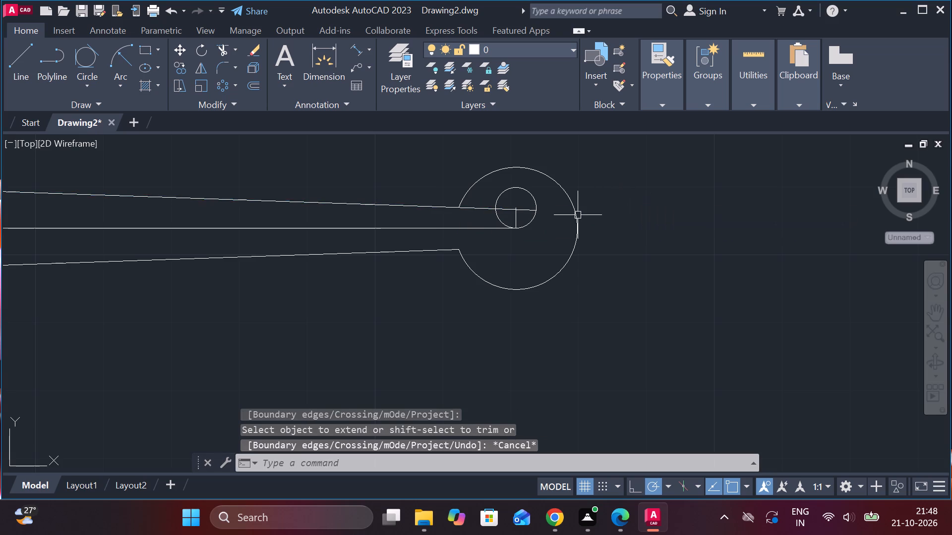
scroll(600, 211, "up", 1)
type("EX")
key("space")
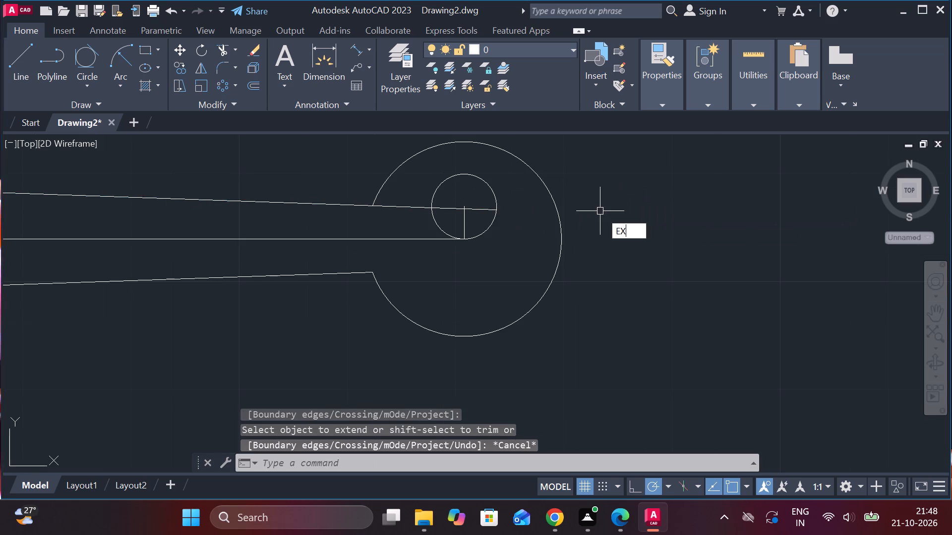
left_click(490, 208)
key("Escape")
Trim the large circle's upper arc, the small circle's upper half and the line crossing the small circle.
type("TR")
key("space")
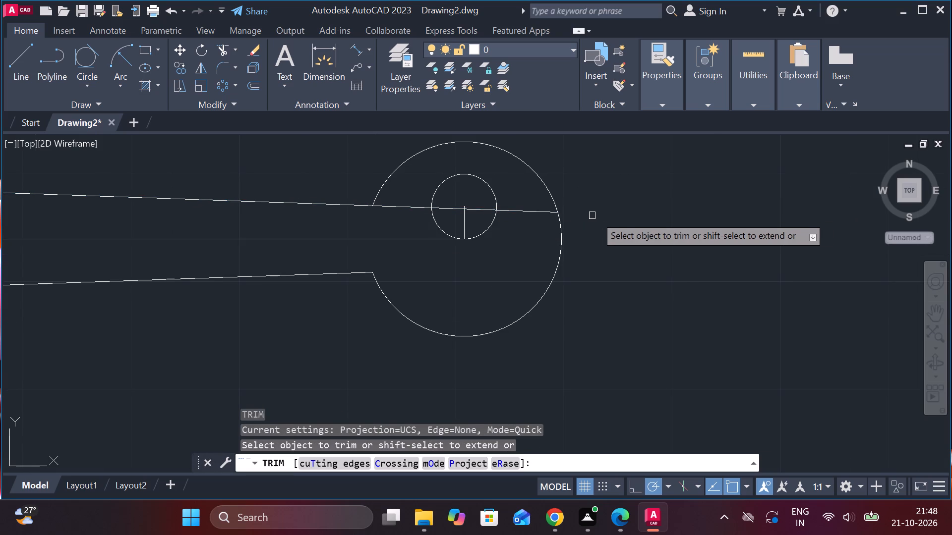
left_click(382, 189)
left_click(436, 188)
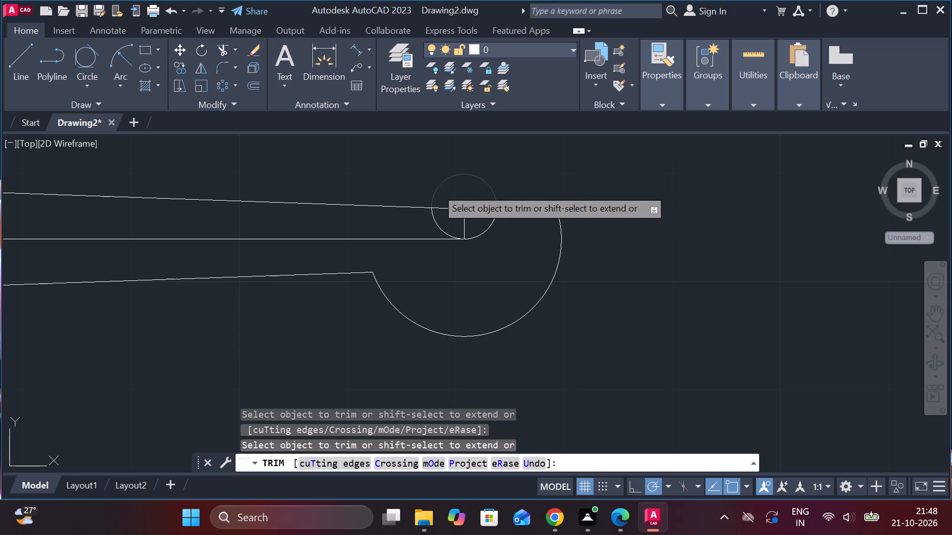
left_click(483, 214)
left_click(480, 204)
left_click(451, 206)
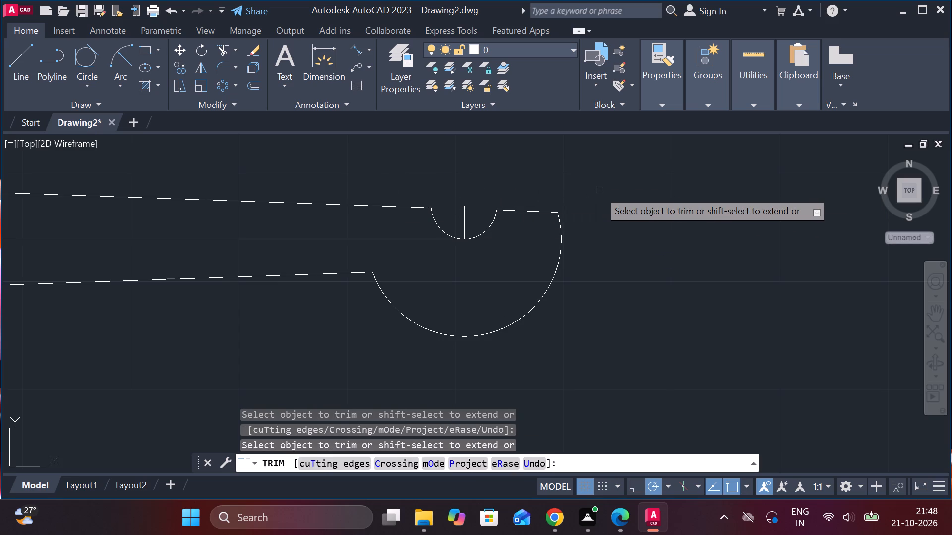
key("Escape")
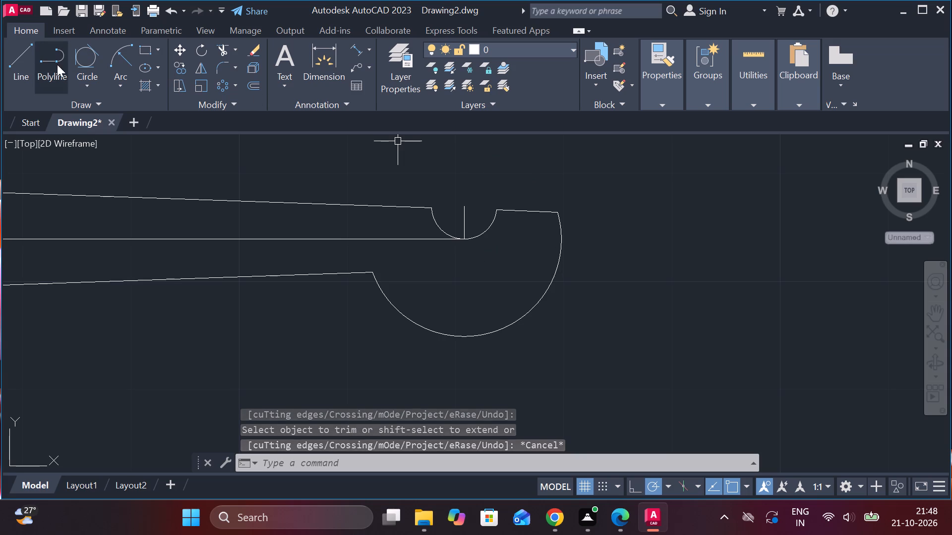
Draw a two-point circle, about 5.8 in diameter, across the short line between the small arc and the large arc.
type("C")
key("space")
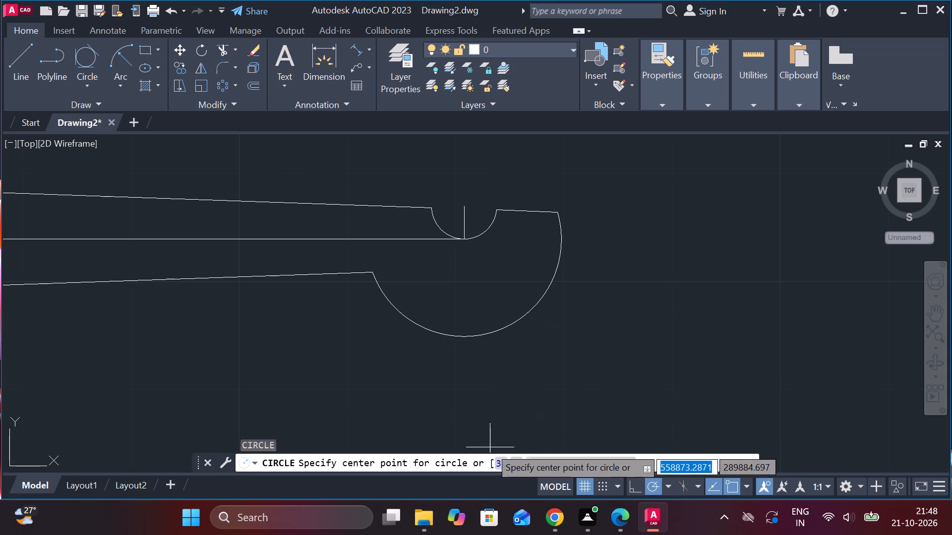
left_click(518, 459)
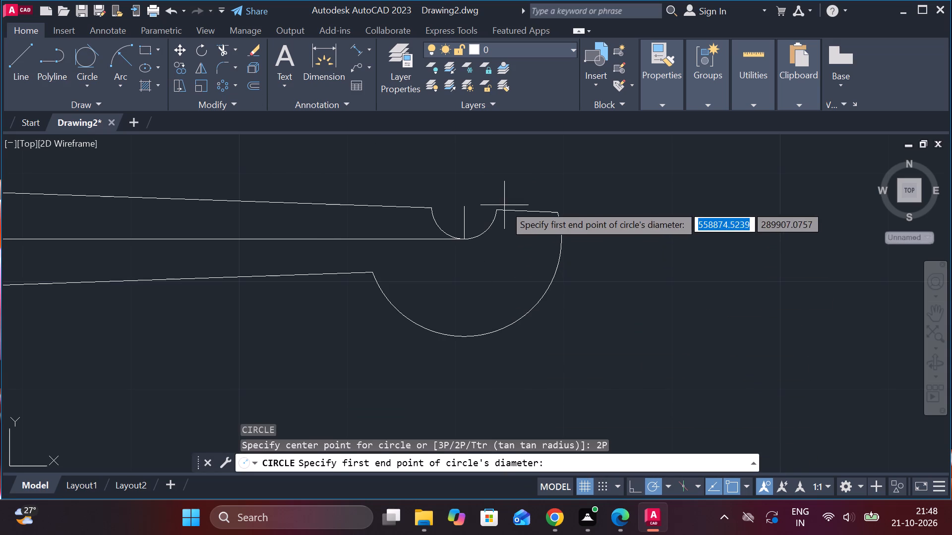
left_click(504, 205)
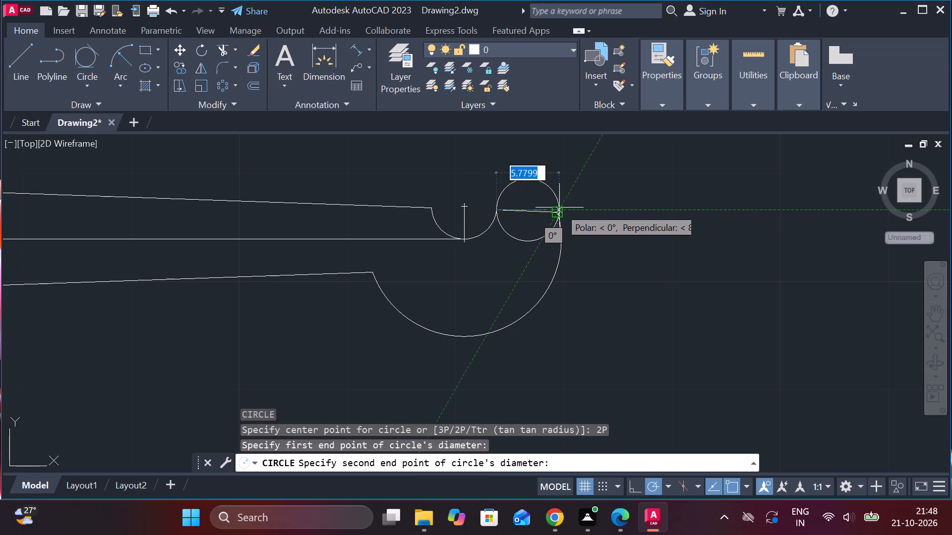
left_click(559, 208)
key("Escape")
Trim the new circle's lower half, the short line across it and the leftover stubs at the large arc.
type("TR")
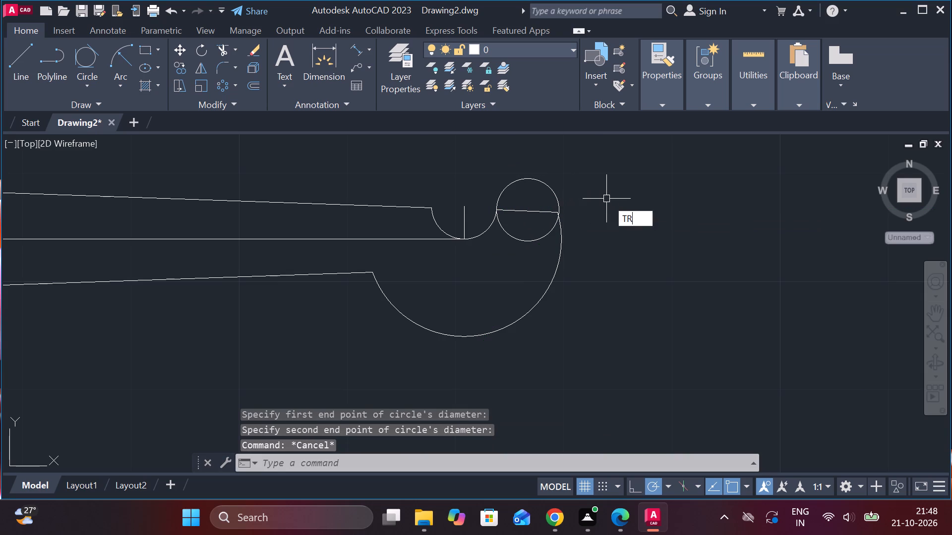
key("space")
left_click_drag(528, 206, 524, 266)
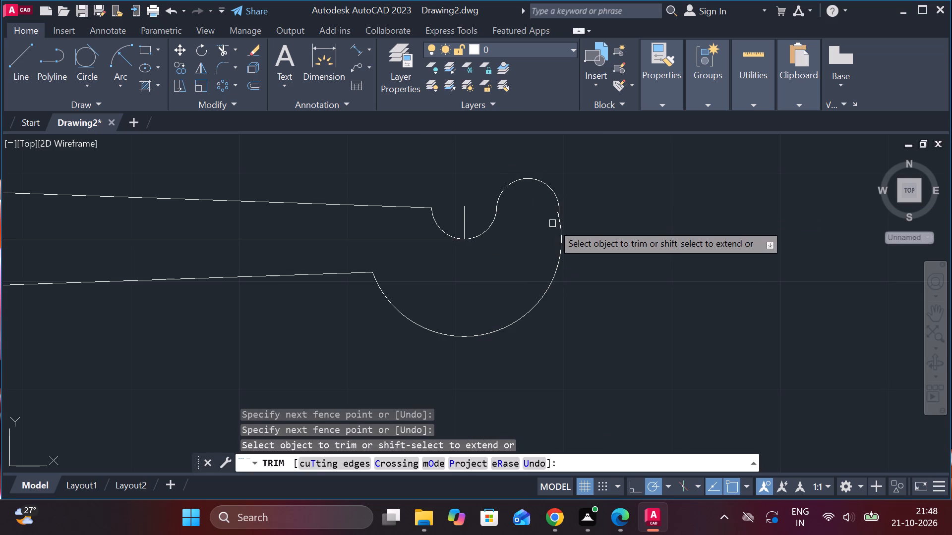
scroll(552, 210, "up", 1)
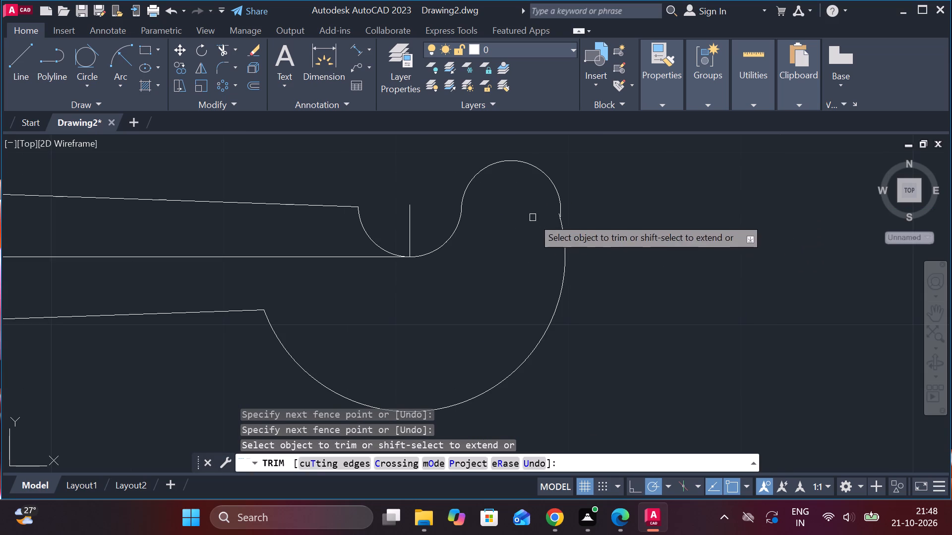
left_click(555, 215)
scroll(555, 215, "up", 3)
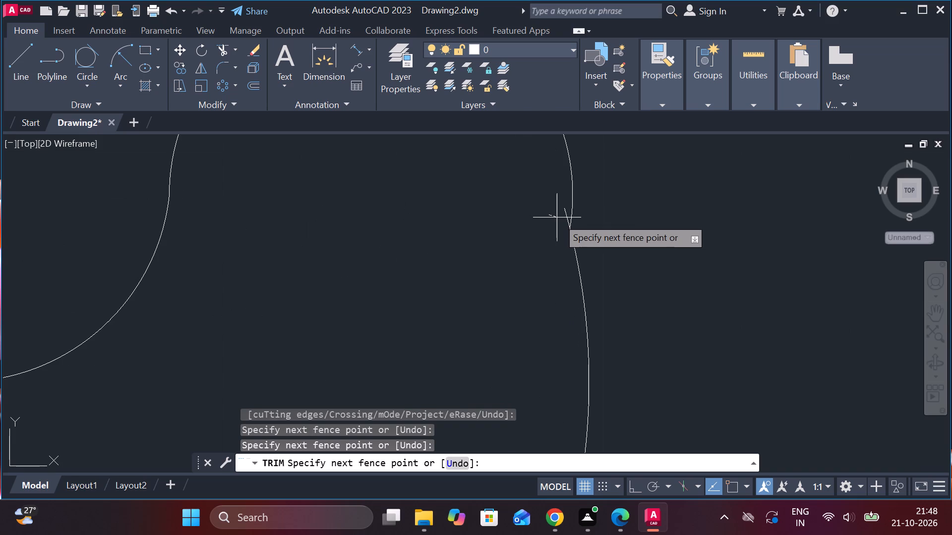
left_click(566, 214)
left_click(566, 214)
scroll(598, 215, "down", 2)
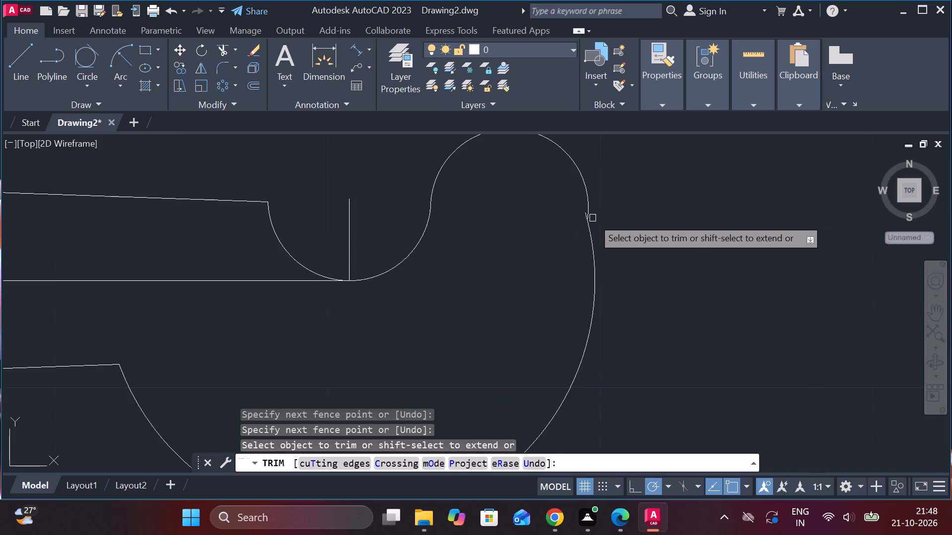
scroll(583, 215, "up", 3)
left_click(585, 214)
scroll(612, 210, "down", 2)
key("Escape")
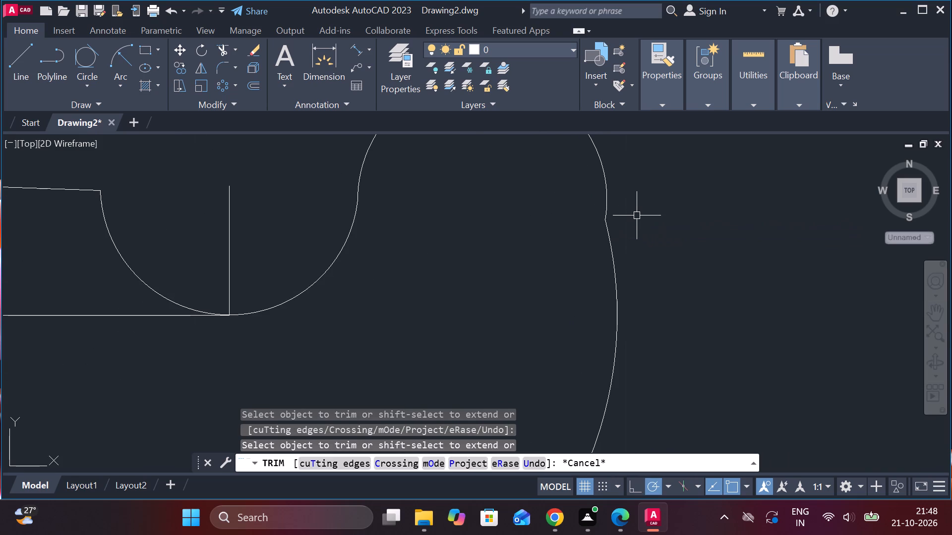
Fillet the corner between the hook-tip arc and the large arc with a radius of 3.
type("F R")
key("space")
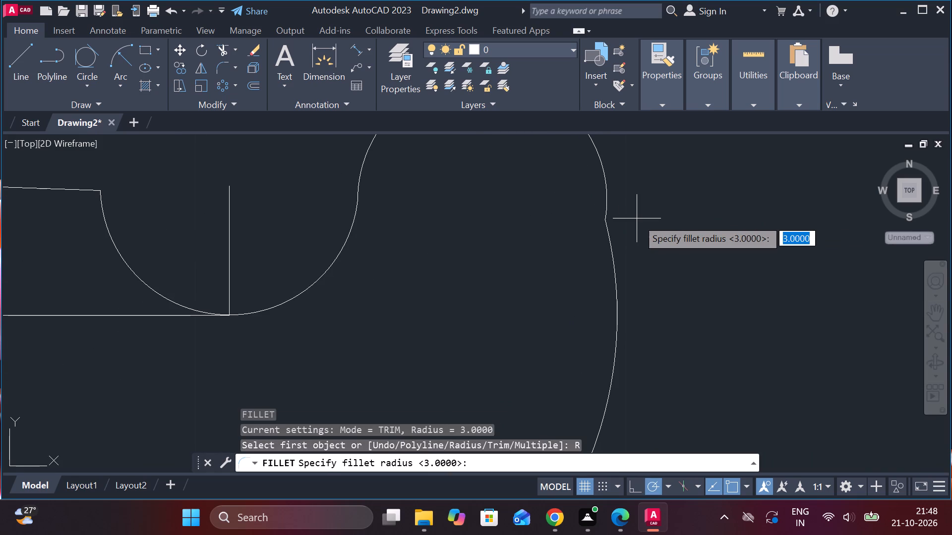
key("space")
left_click(605, 175)
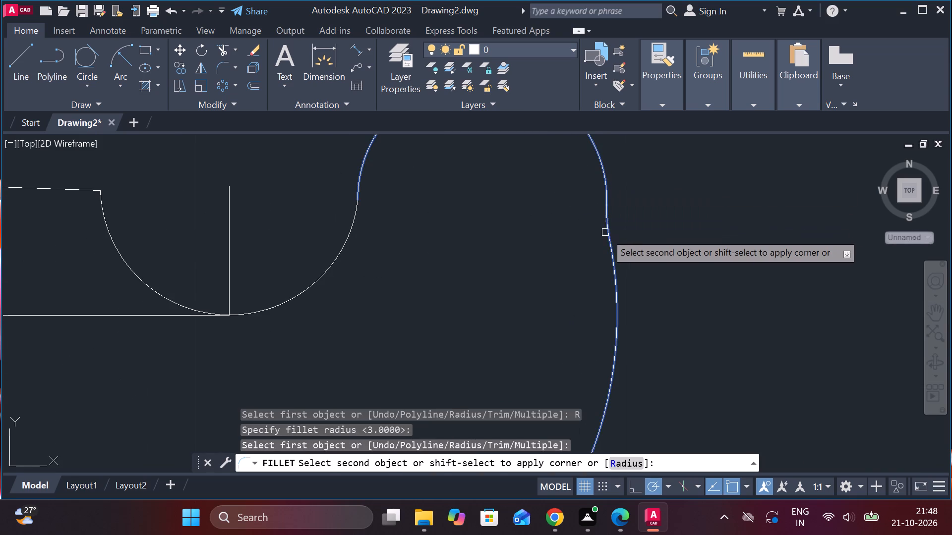
left_click(605, 232)
Stretch the hook end of the arm's horizontal centreline past the hook's outer edge.
scroll(648, 228, "down", 4)
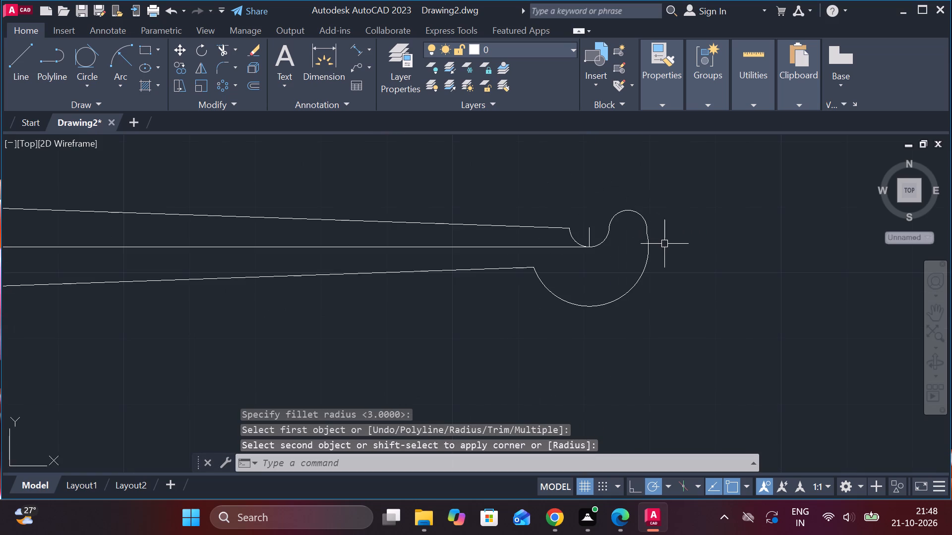
scroll(665, 244, "down", 1)
middle_click_drag(665, 244, 652, 245)
scroll(637, 238, "up", 2)
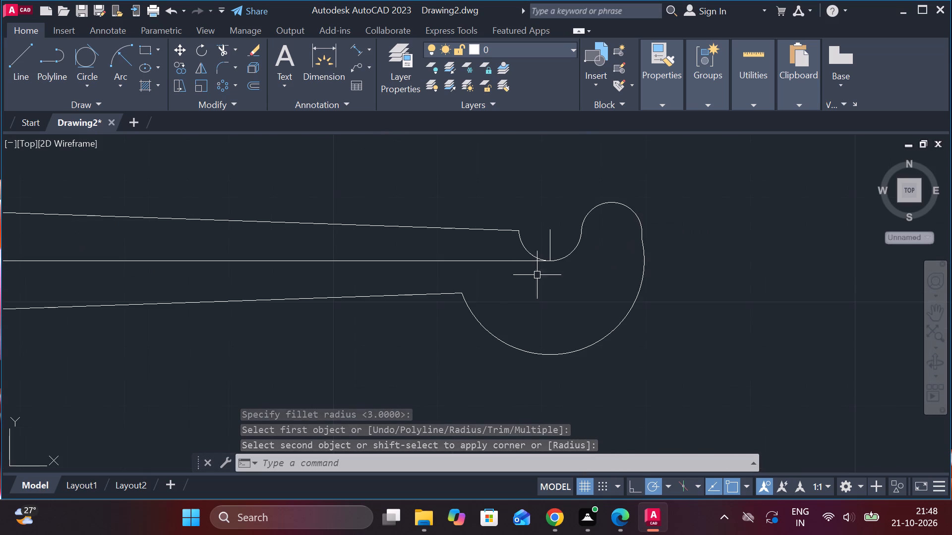
left_click(496, 262)
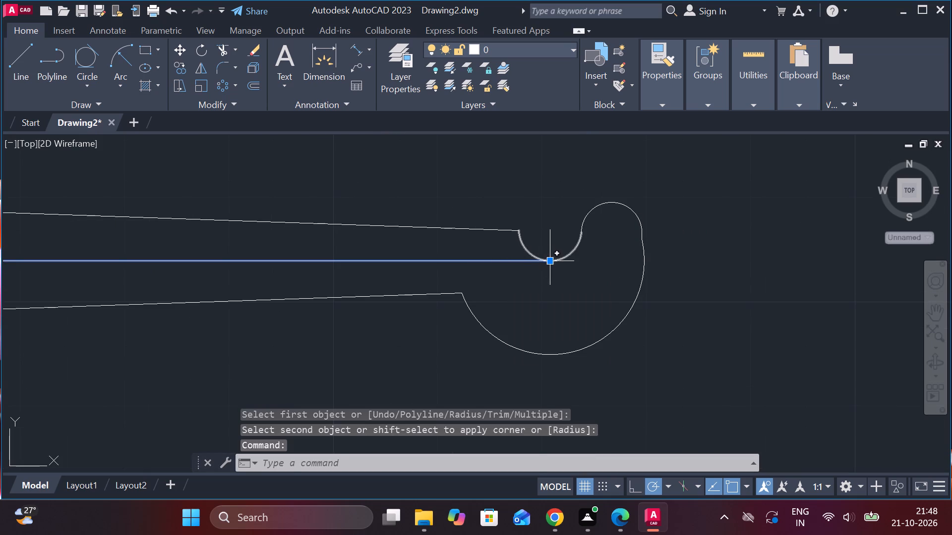
left_click(551, 259)
left_click(675, 259)
Set the arm's horizontal centreline to the CENTER linetype.
scroll(684, 258, "down", 2)
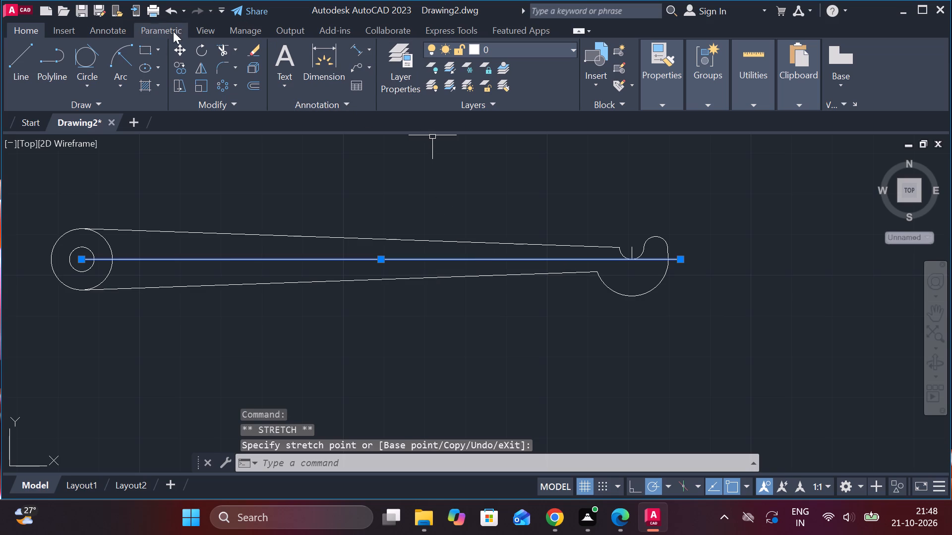
left_click(654, 108)
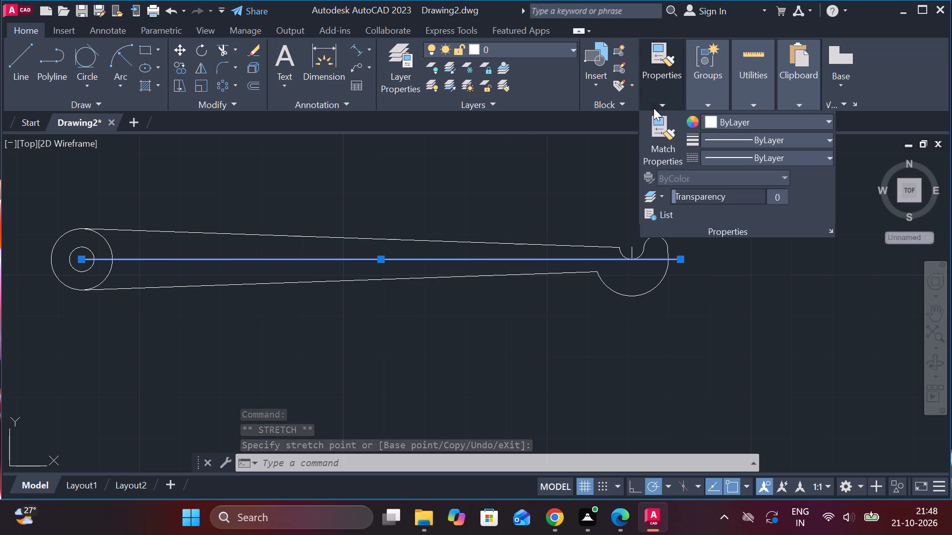
left_click(771, 154)
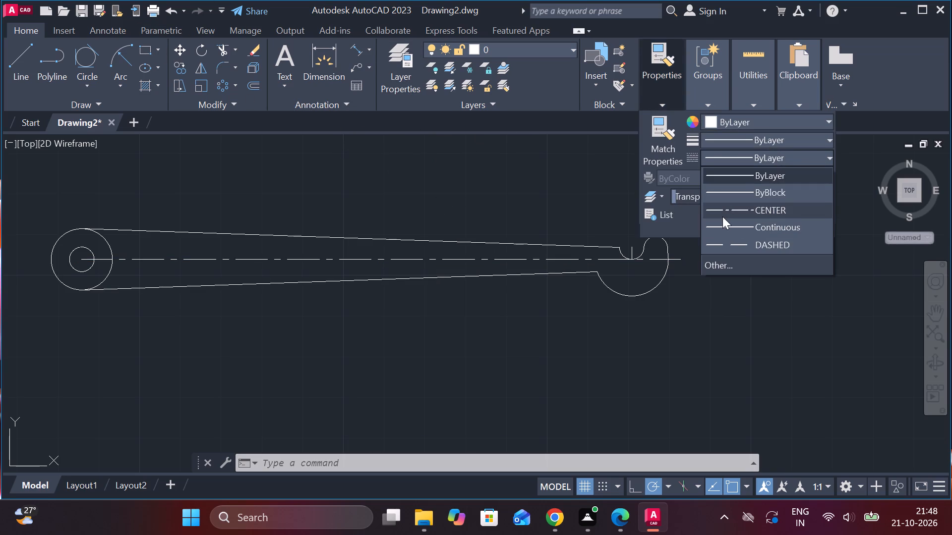
left_click(722, 216)
key("Escape")
scroll(683, 302, "down", 2)
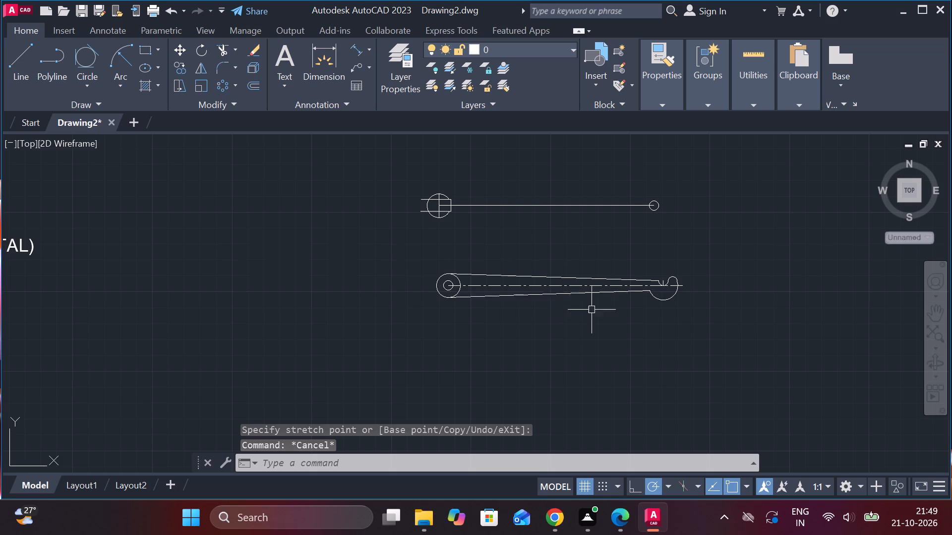
Fillet the corner between the arm's lower edge and the large hook arc with a radius of 3.
scroll(612, 310, "up", 2)
middle_click_drag(678, 282, 561, 295)
scroll(596, 289, "up", 2)
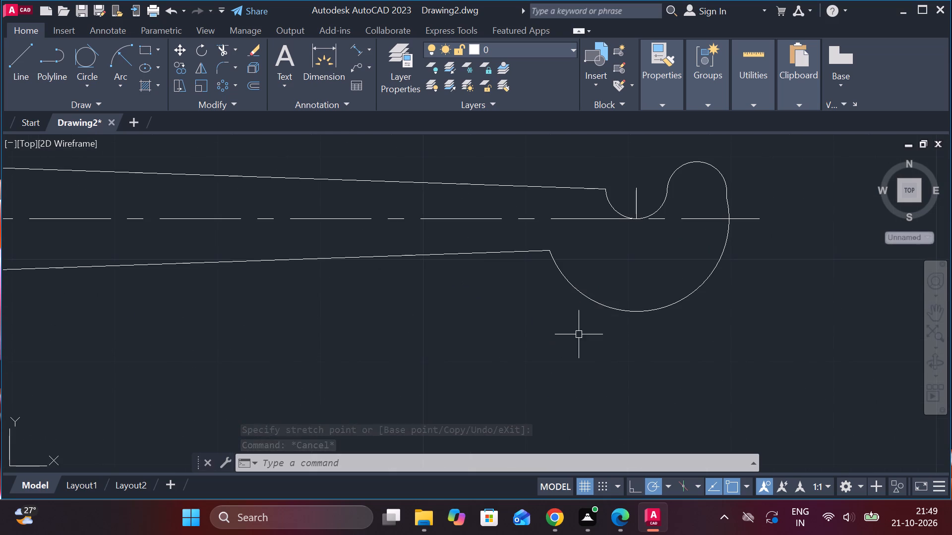
type("F R")
key("space")
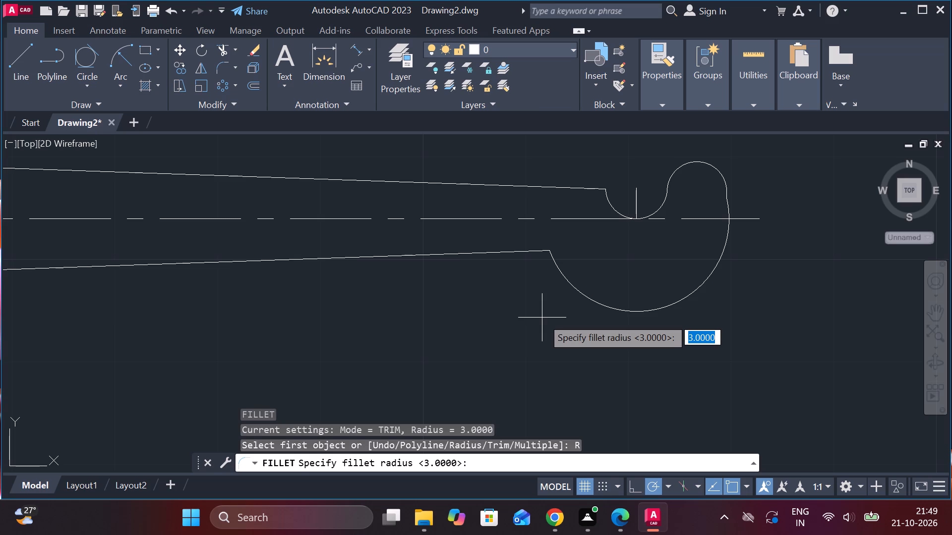
key("space")
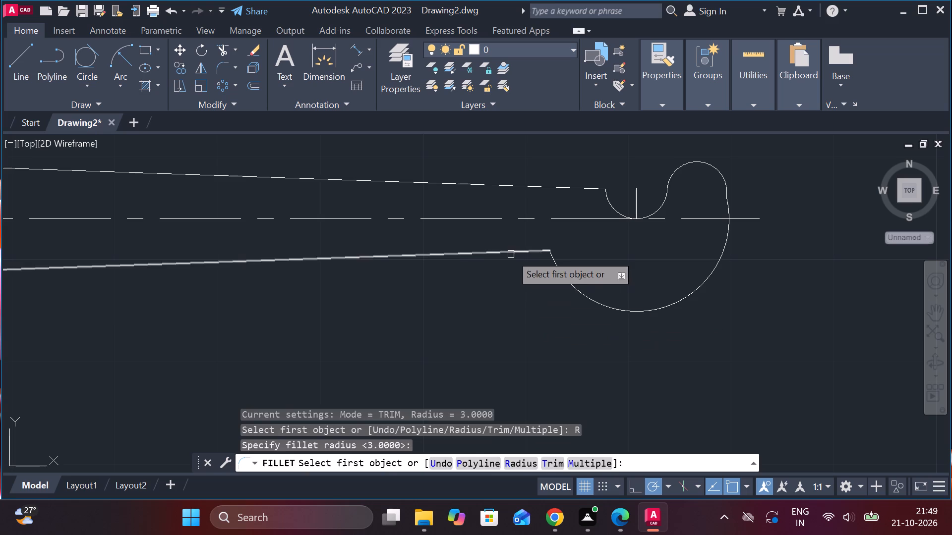
left_click(511, 254)
left_click(563, 268)
scroll(692, 275, "down", 2)
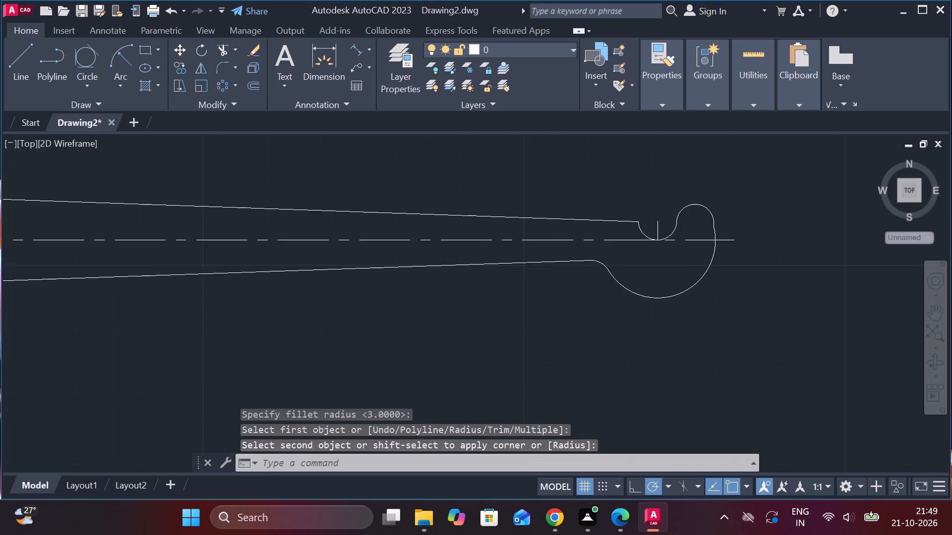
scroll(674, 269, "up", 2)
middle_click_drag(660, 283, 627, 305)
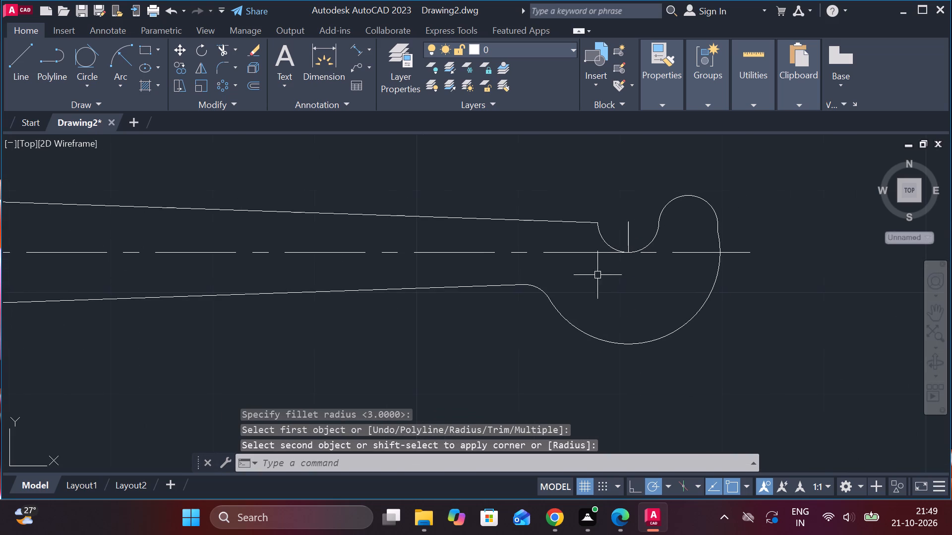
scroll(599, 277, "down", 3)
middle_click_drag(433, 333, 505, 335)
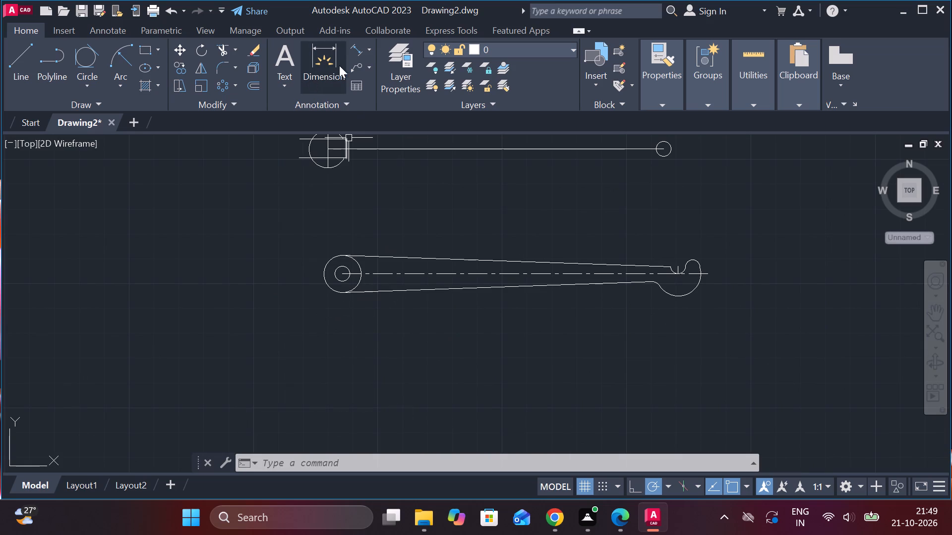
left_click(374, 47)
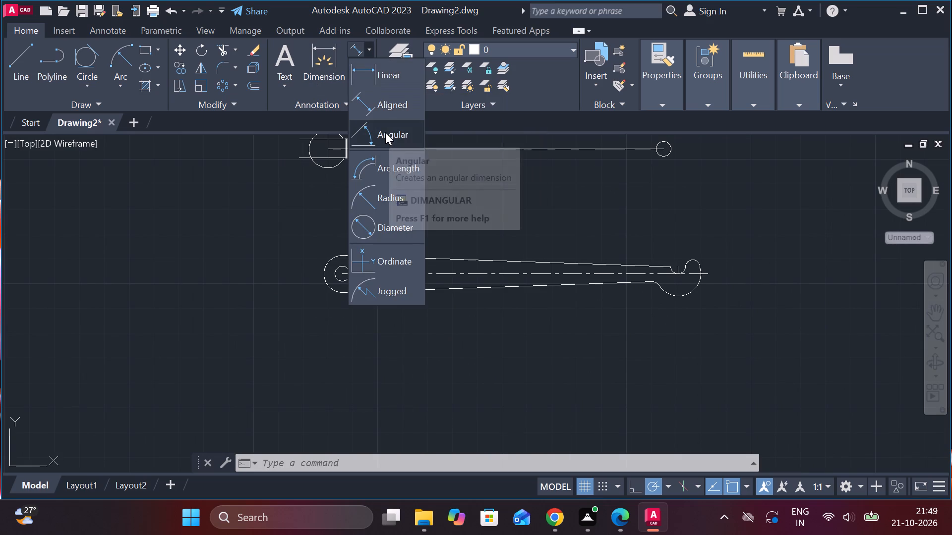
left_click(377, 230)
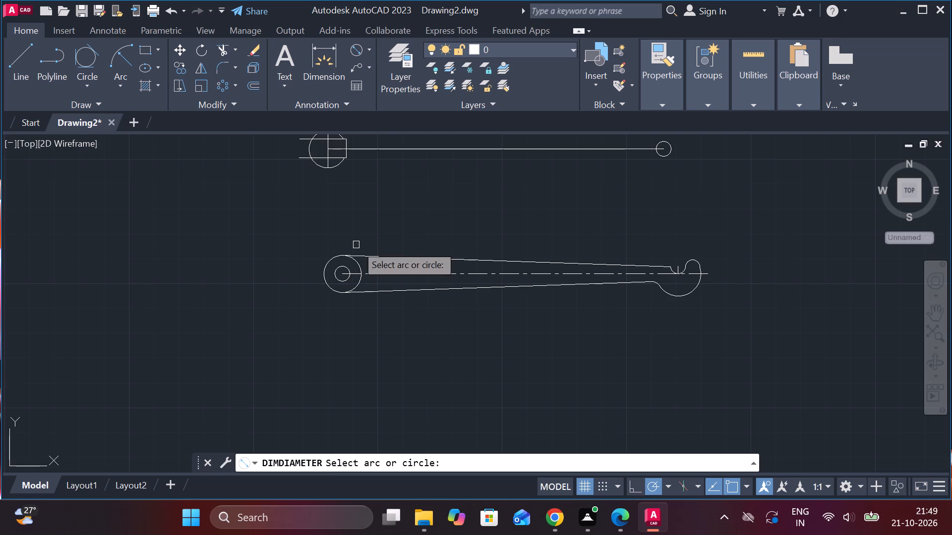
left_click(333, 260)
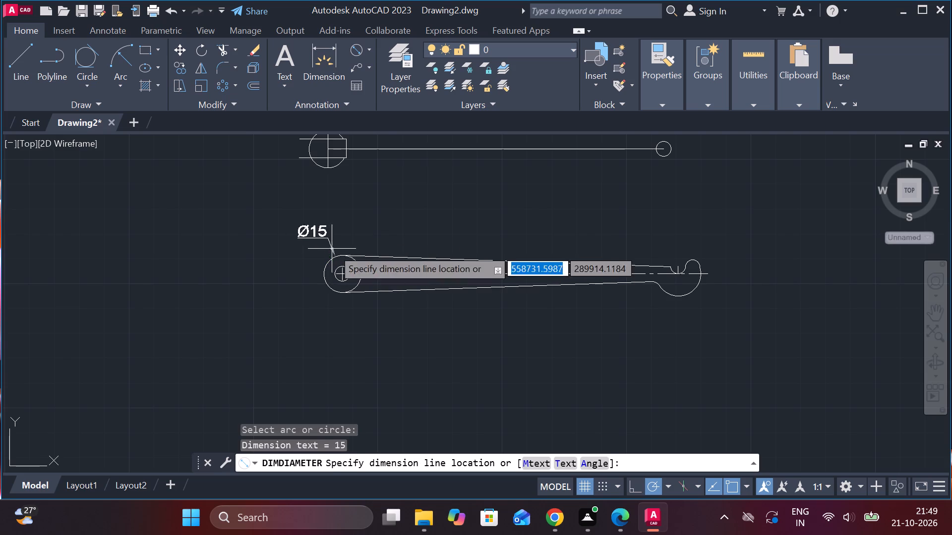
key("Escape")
Add a diameter dimension to the eye's inner hole, placing its text above the arm's upper edge.
key("space")
scroll(337, 264, "up", 2)
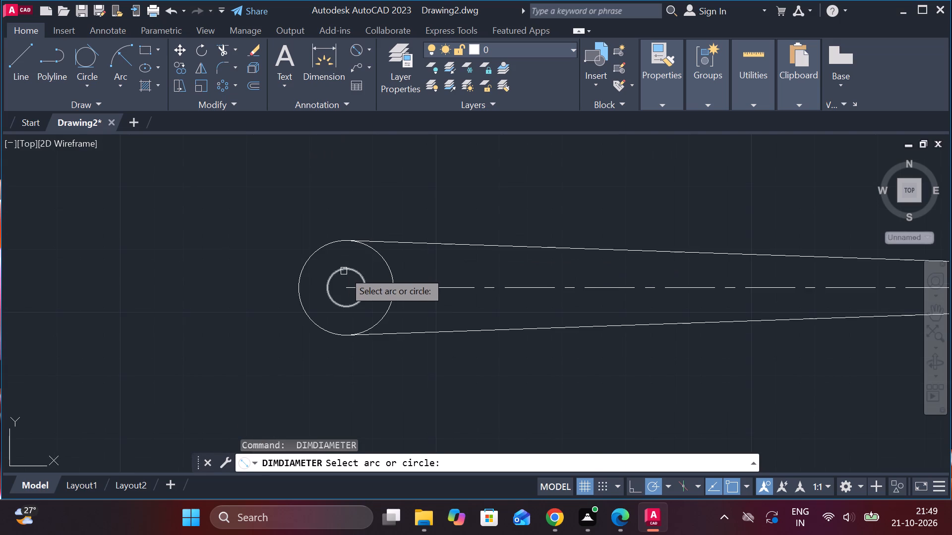
left_click(344, 271)
left_click(412, 207)
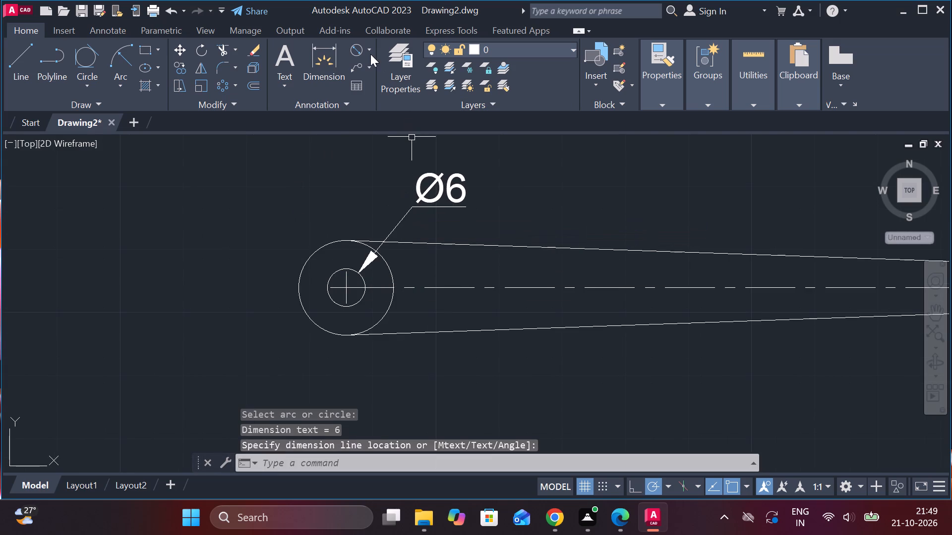
Add a radius dimension to the eye's outer circle, placing its text above and outside the eye.
left_click(370, 54)
left_click(389, 191)
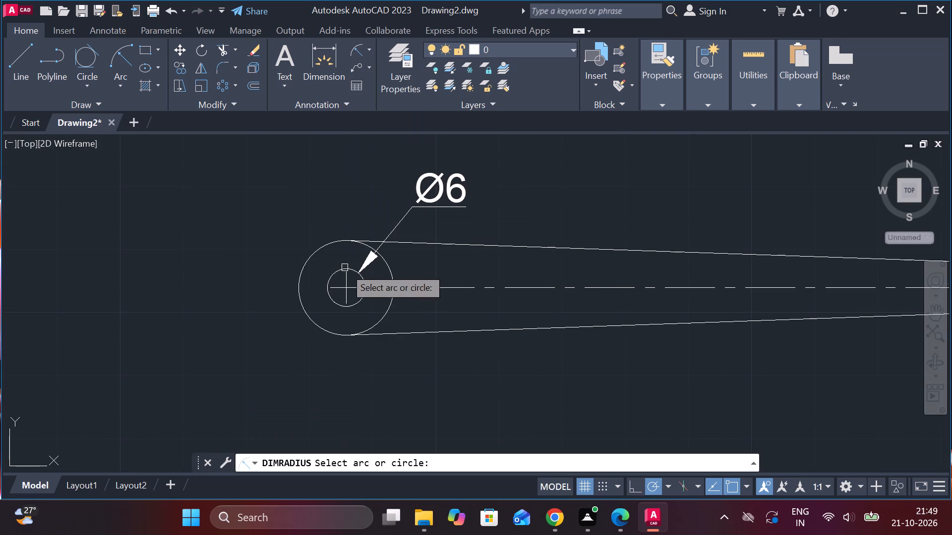
left_click(305, 272)
left_click(268, 231)
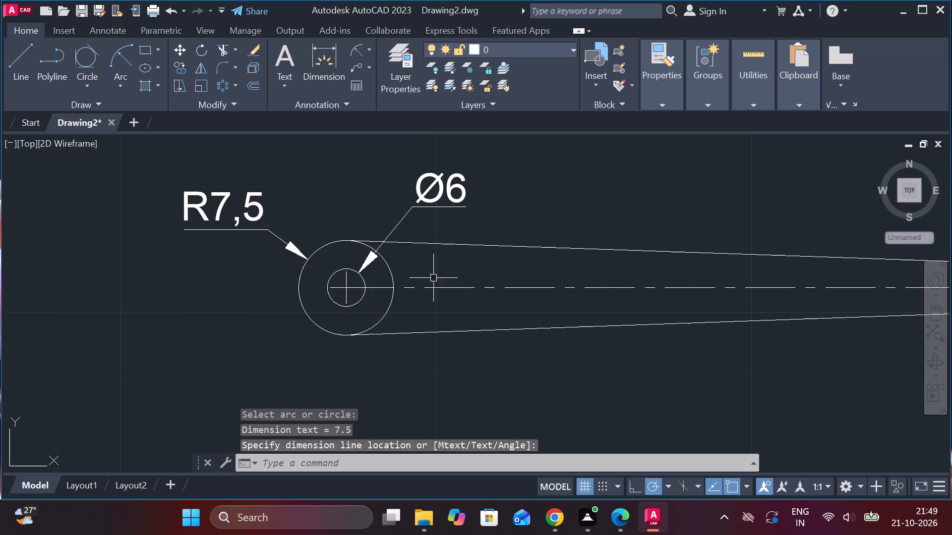
Draw a line 29 long from the eye's centre along the centreline, continuing vertically upward about 24.
scroll(470, 289, "down", 1)
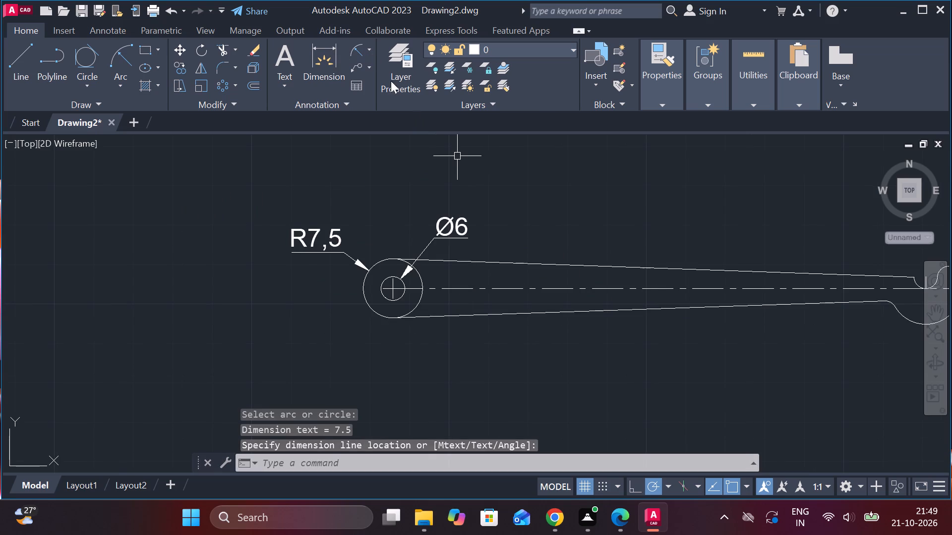
middle_click_drag(510, 162, 444, 149)
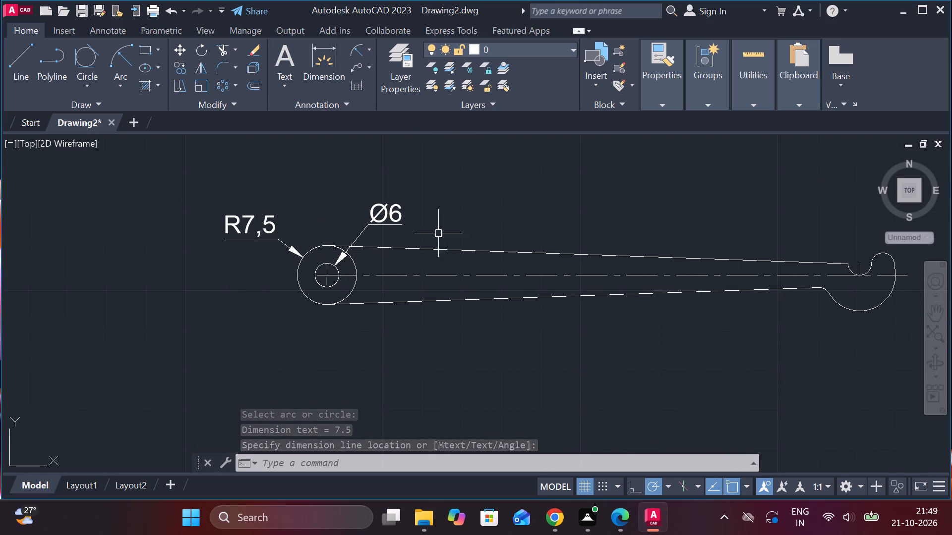
key("l")
key("Return")
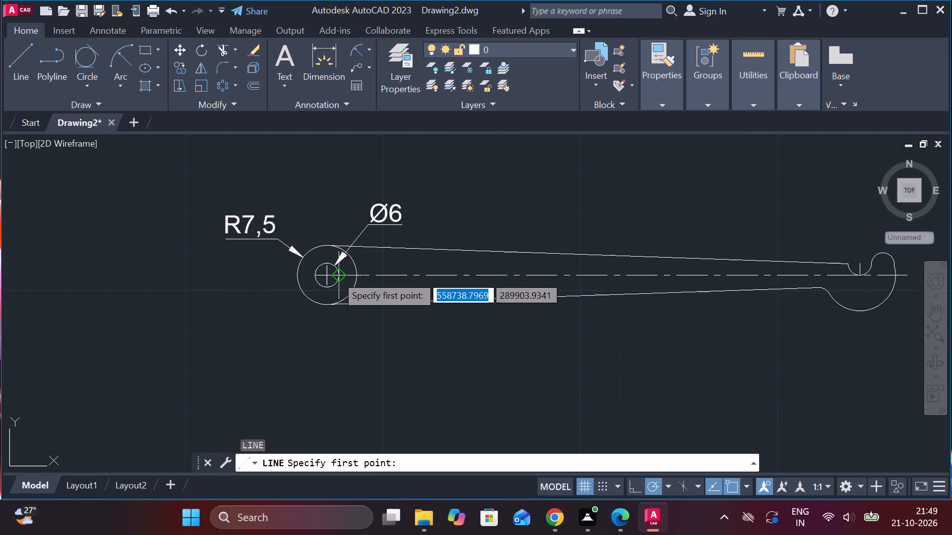
left_click(326, 276)
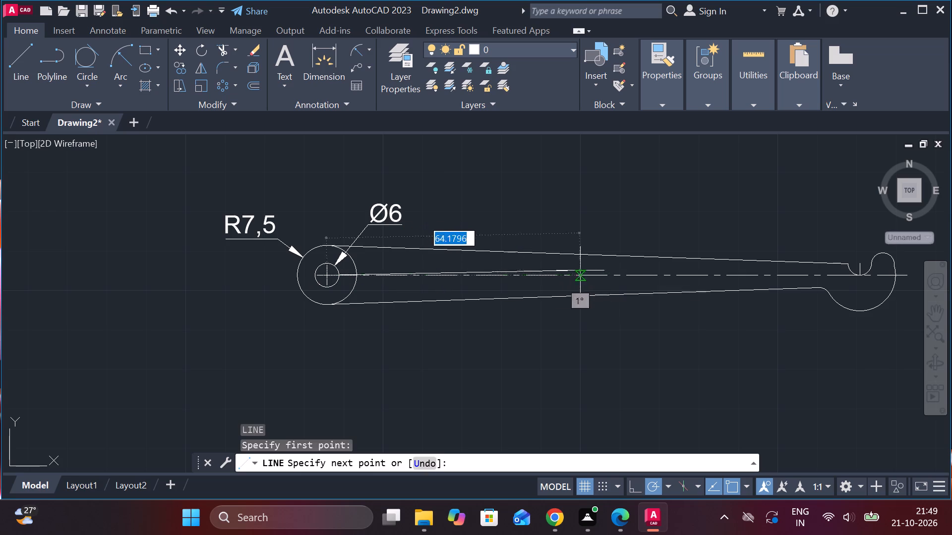
middle_click_drag(584, 272, 399, 266)
type("29")
key("Return")
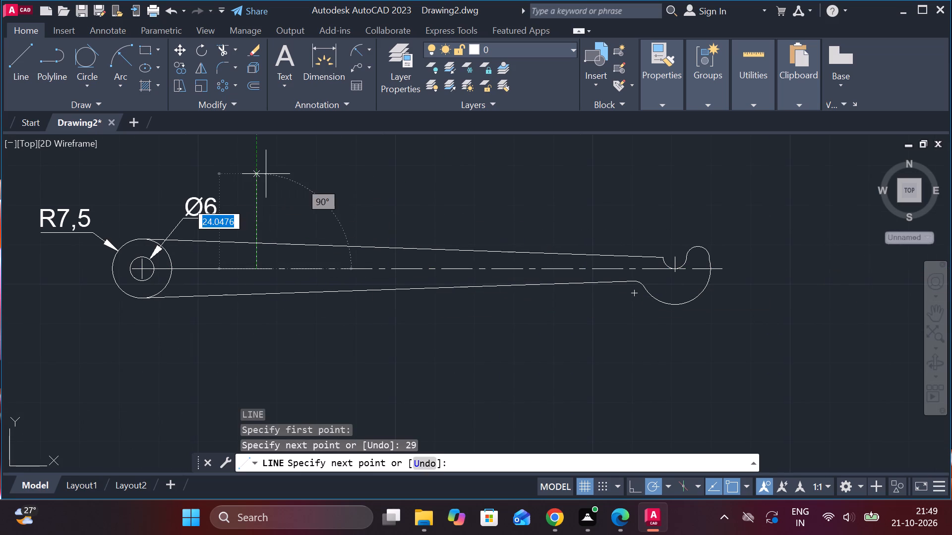
left_click(266, 174)
middle_click_drag(299, 189, 471, 186)
key("Escape")
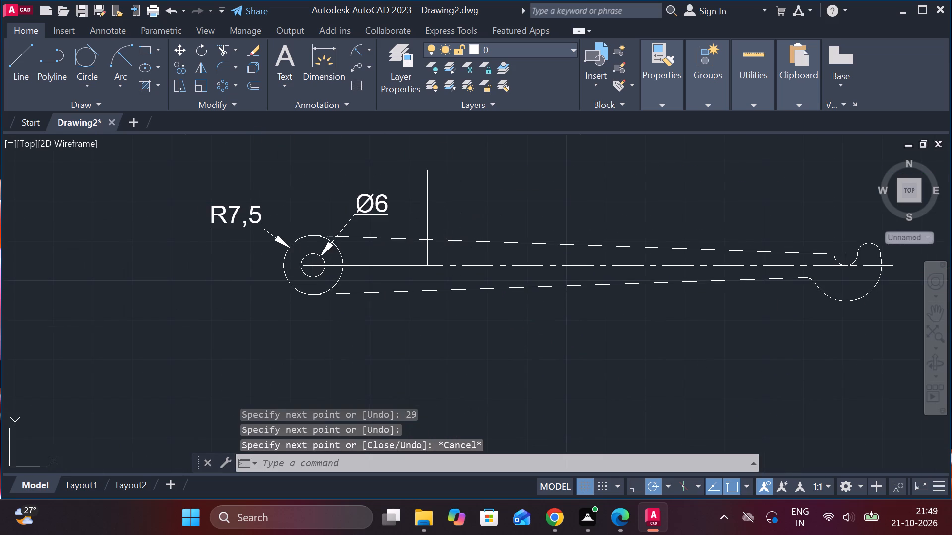
Stretch the lower end of the new vertical line straight down past the arm's lower edge.
left_click(424, 205)
left_click(427, 263)
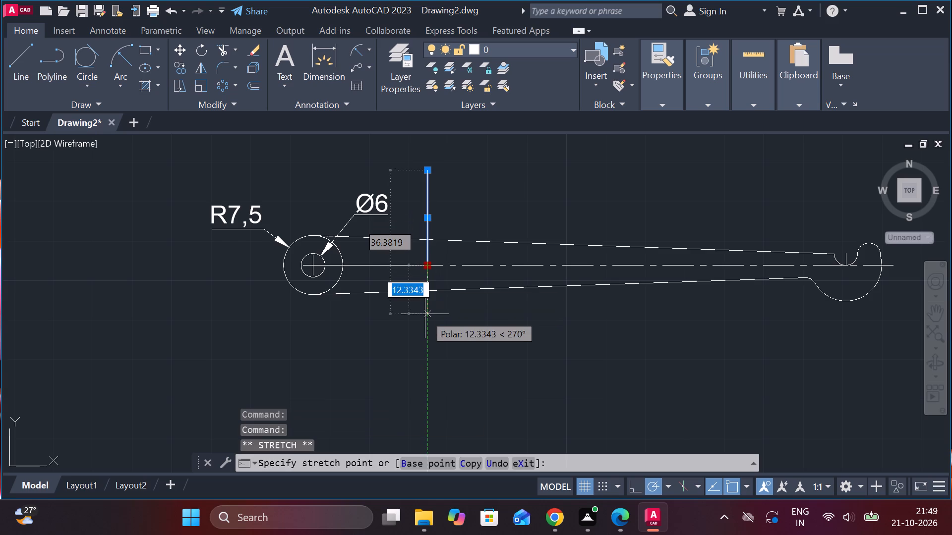
left_click(425, 314)
key("Escape")
Trim away the 29-long construction segment and the parts of the vertical line outside the arm's upper and lower edges.
type("TR")
key("space")
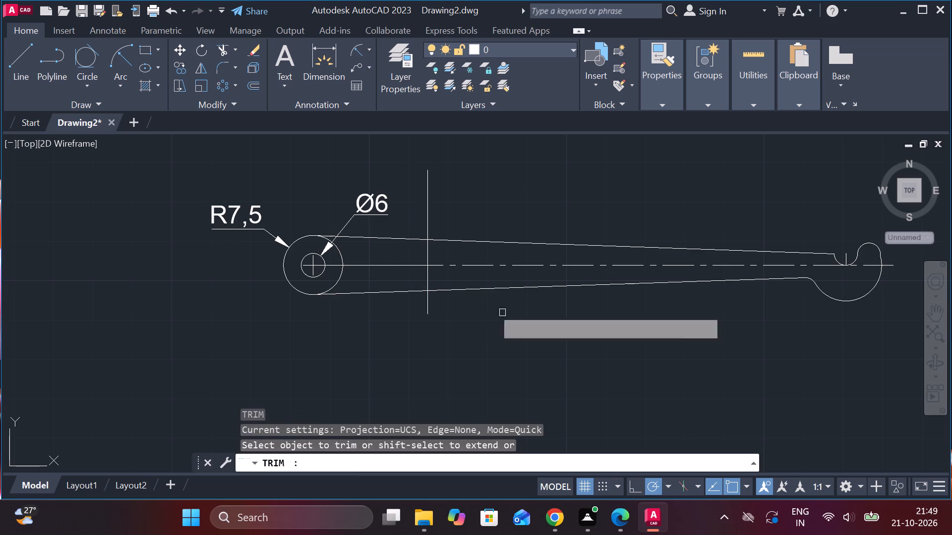
left_click(377, 264)
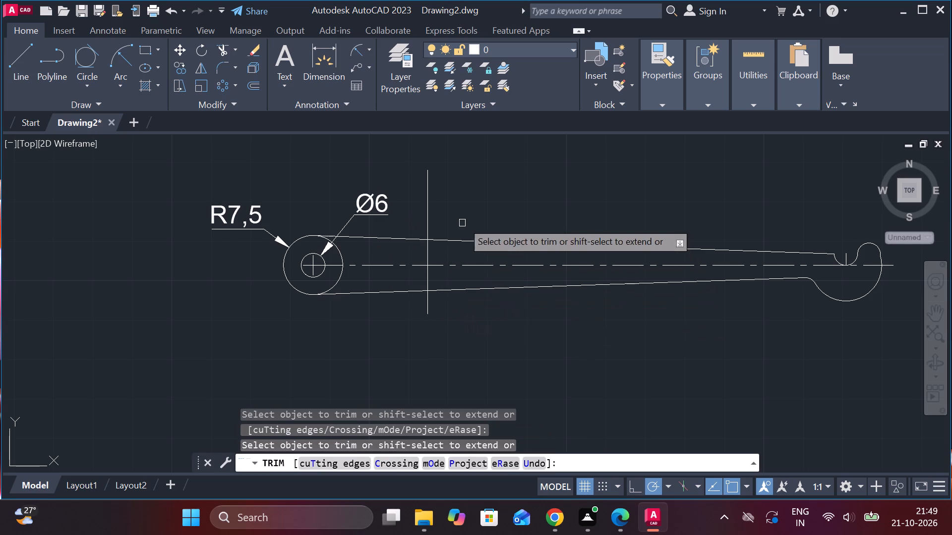
left_click(424, 182)
left_click(429, 305)
scroll(481, 318, "down", 2)
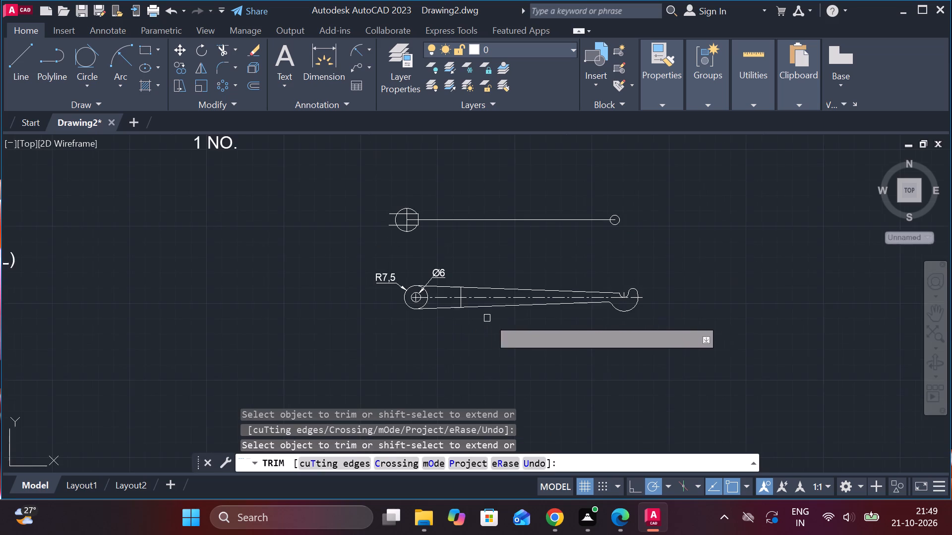
middle_click_drag(522, 335, 496, 318)
scroll(505, 315, "up", 1)
middle_click_drag(505, 317, 502, 317)
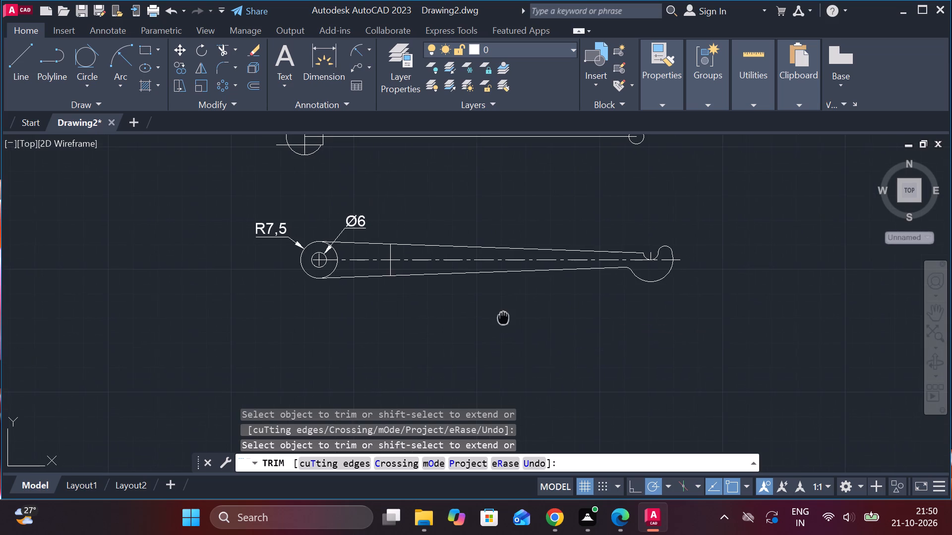
middle_click_drag(502, 317, 502, 267)
key("Escape")
Draw a vertical line from the eye's centre straight down to well below the arm.
scroll(334, 232, "up", 2)
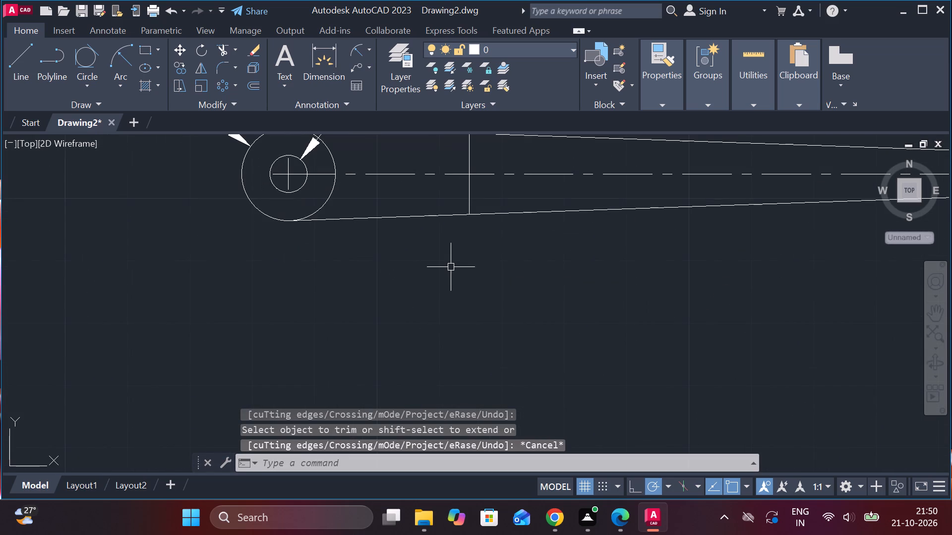
key("l")
key("Return")
left_click(290, 172)
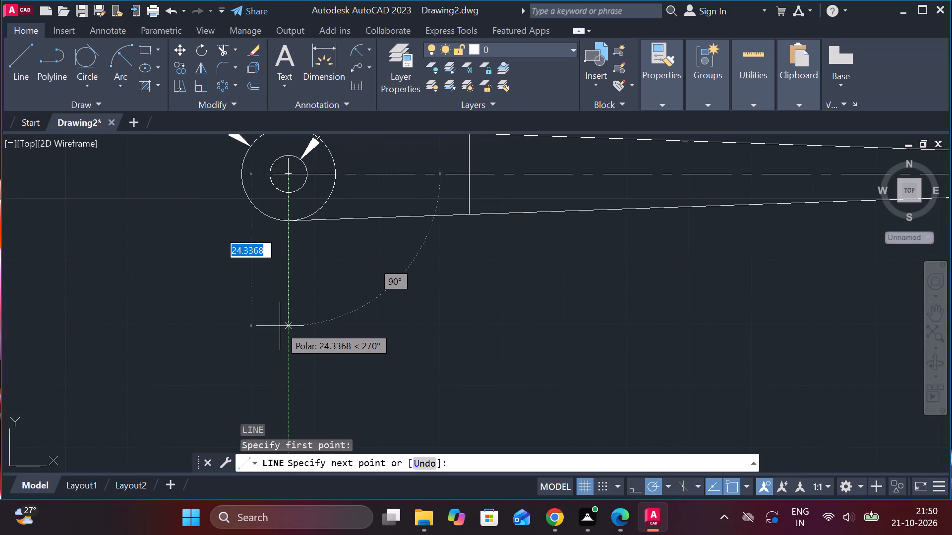
left_click(280, 342)
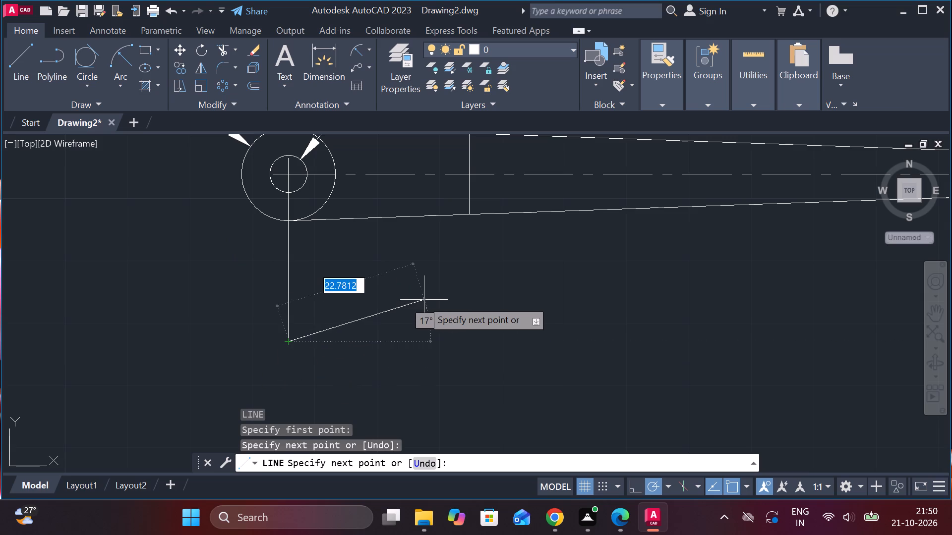
scroll(422, 300, "down", 1)
key("Escape")
Copy the whole arm with its dimensions from the eye's centre to the lower end of the vertical line.
scroll(433, 275, "down", 1)
left_click_drag(282, 187, 321, 209)
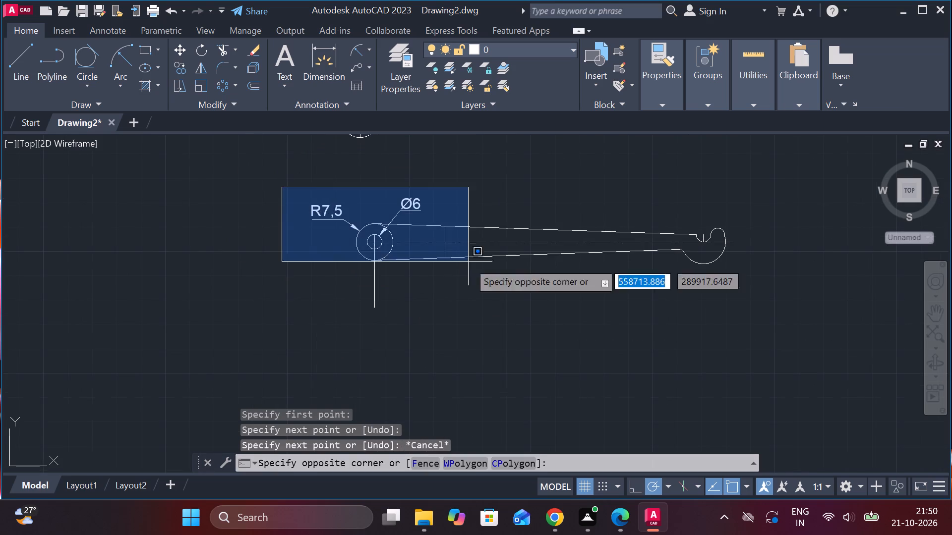
left_click(781, 282)
type("CO")
key("Return")
left_click(374, 240)
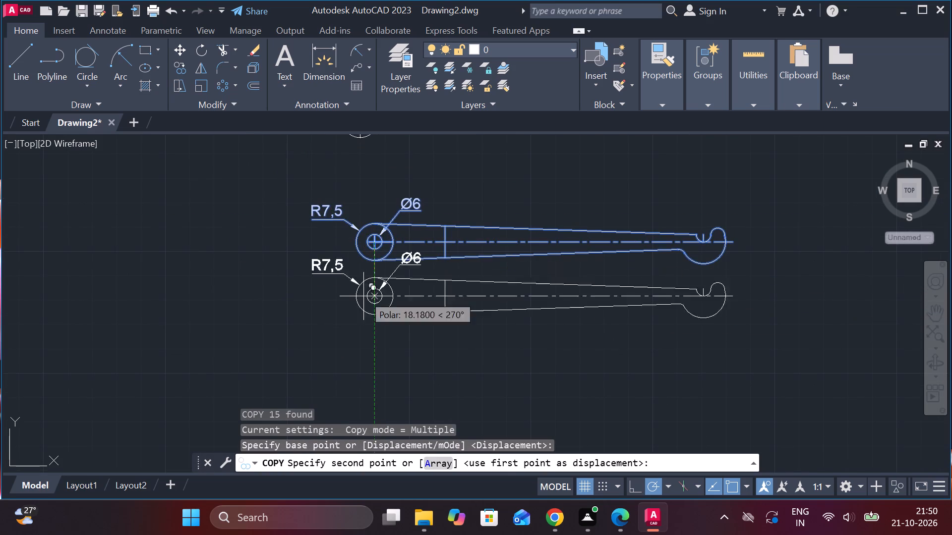
left_click(374, 309)
key("Escape")
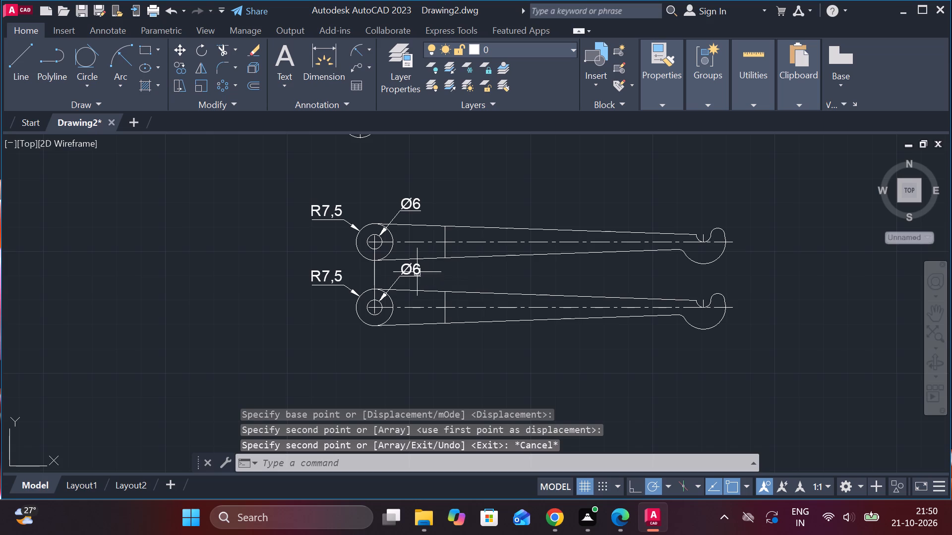
Erase the duplicated diameter and radius dimensions from the lower arm copy.
left_click(414, 271)
left_click(320, 276)
type("E")
key("space")
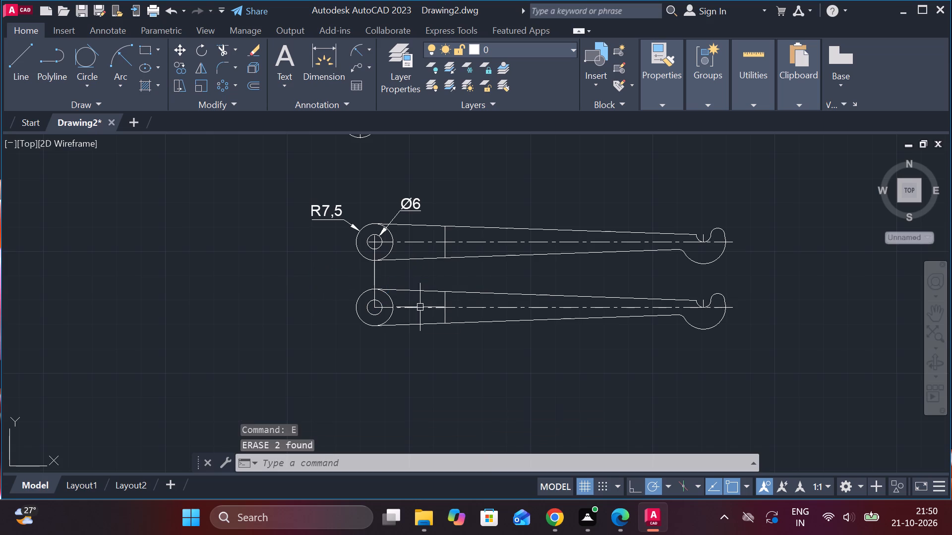
Erase the hook-tip arc, the large hook arc and the lower-edge fillet from the lower arm copy.
scroll(738, 331, "up", 1)
middle_click_drag(729, 331, 713, 331)
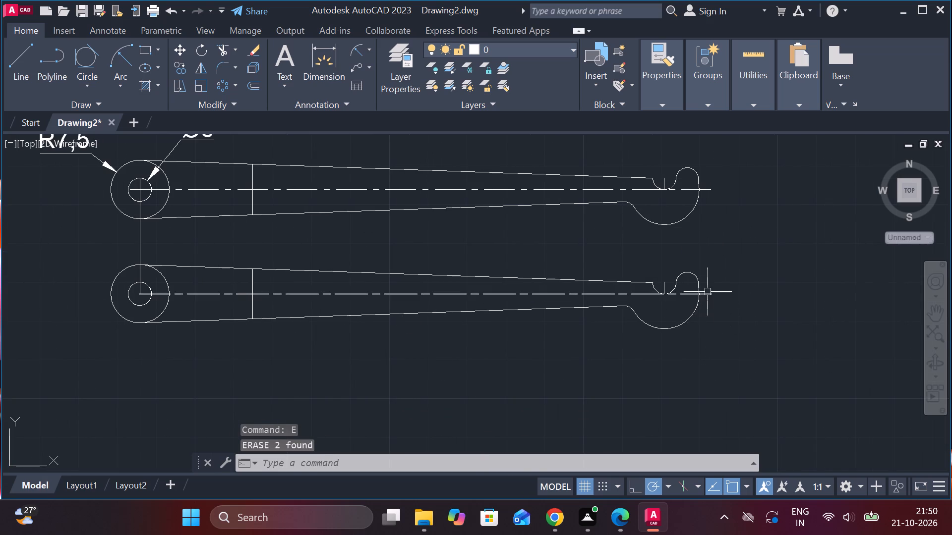
left_click(703, 282)
left_click(690, 270)
left_click(696, 311)
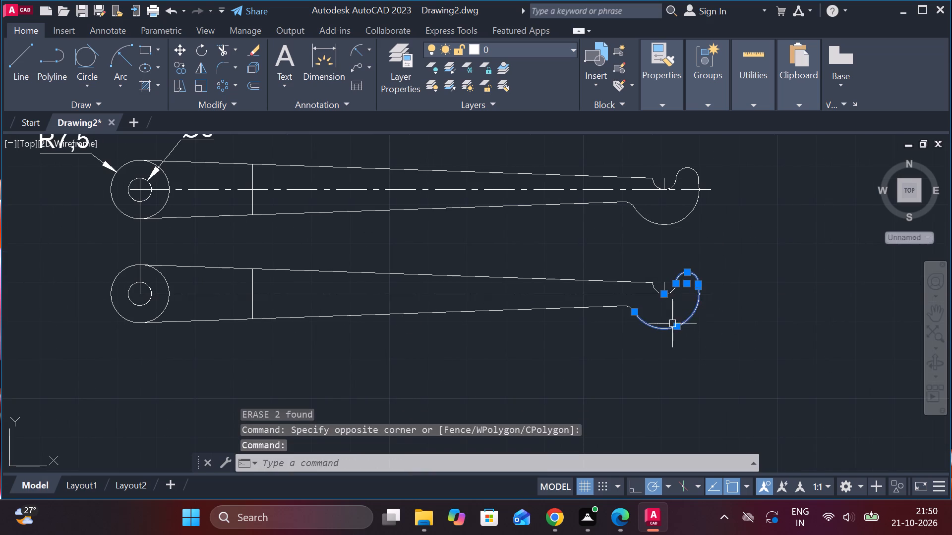
type("E")
key("space")
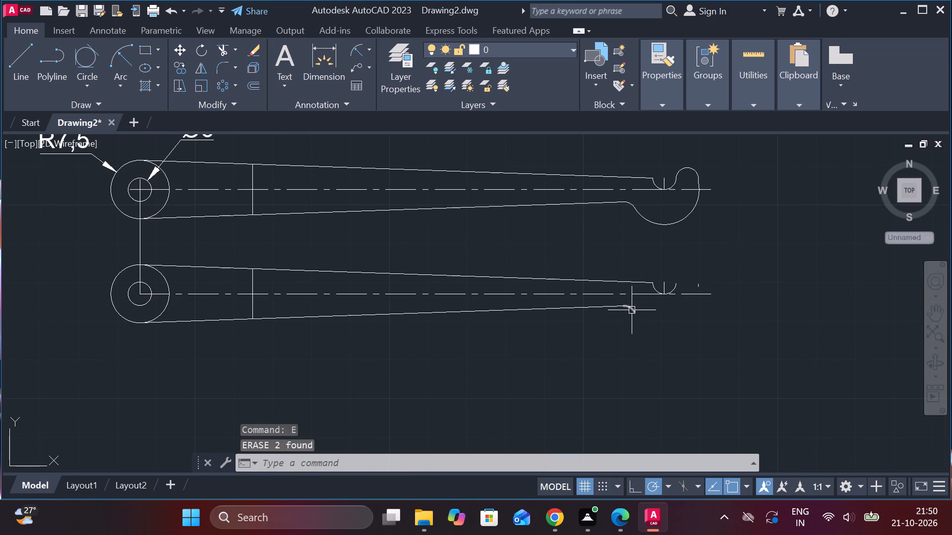
left_click(632, 310)
type("E")
key("space")
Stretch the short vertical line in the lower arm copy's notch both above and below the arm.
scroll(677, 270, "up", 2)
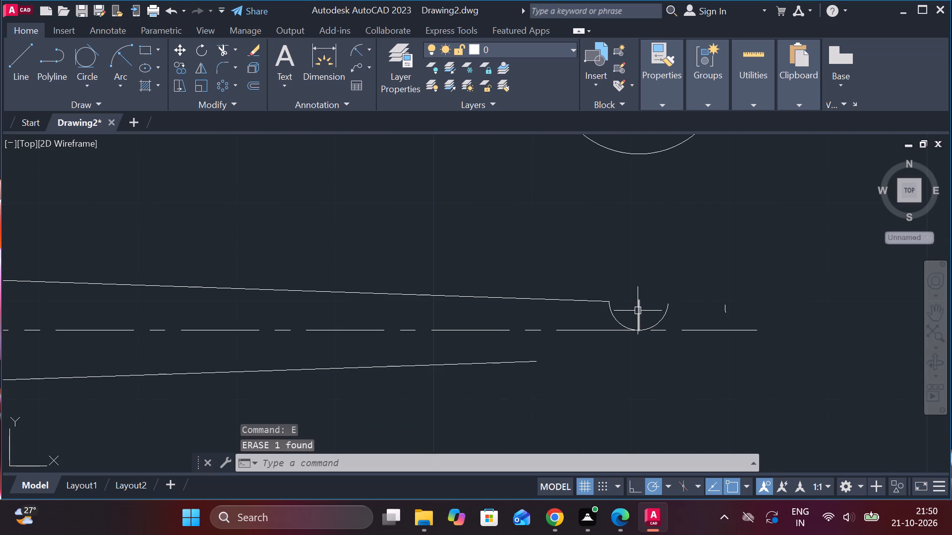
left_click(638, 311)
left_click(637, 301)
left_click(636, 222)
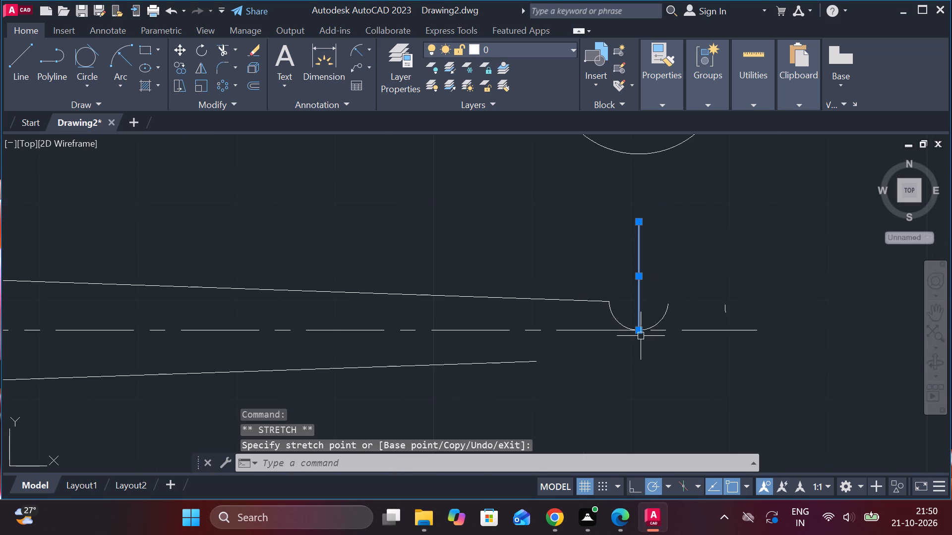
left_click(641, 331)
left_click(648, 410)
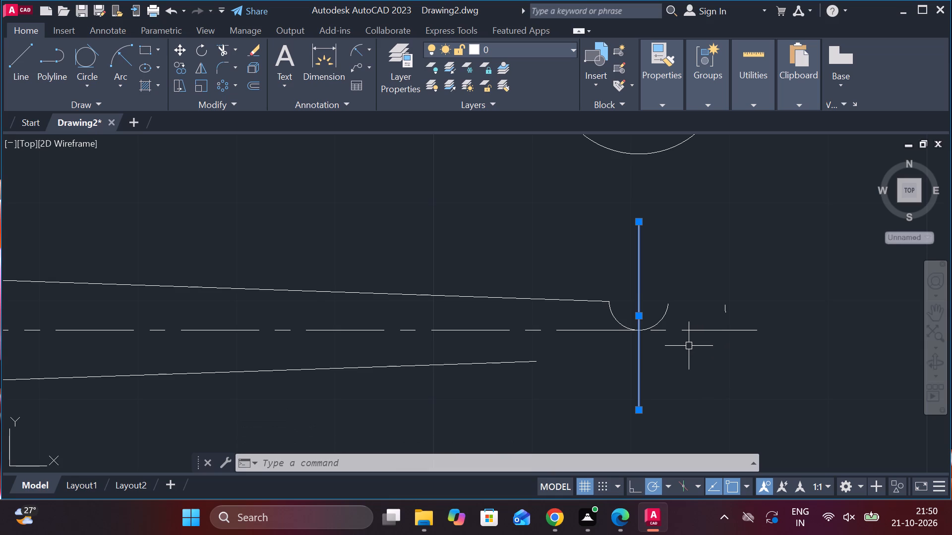
Erase the notch arc together with the stretched vertical line from the lower arm copy.
left_click(664, 308)
type("E")
key("space")
Stretch the short vertical line in the upper arm's hook notch straight down to below the lower arm.
scroll(744, 312, "down", 2)
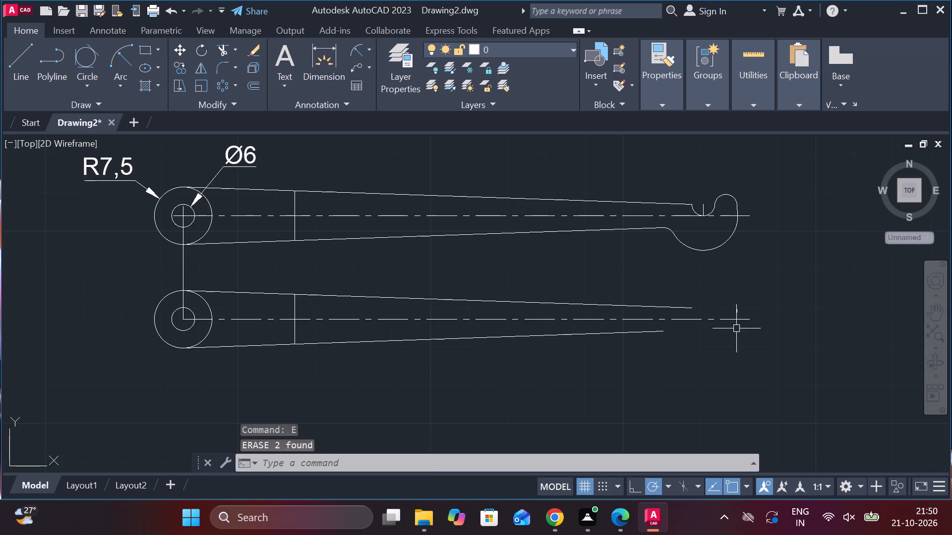
left_click(702, 200)
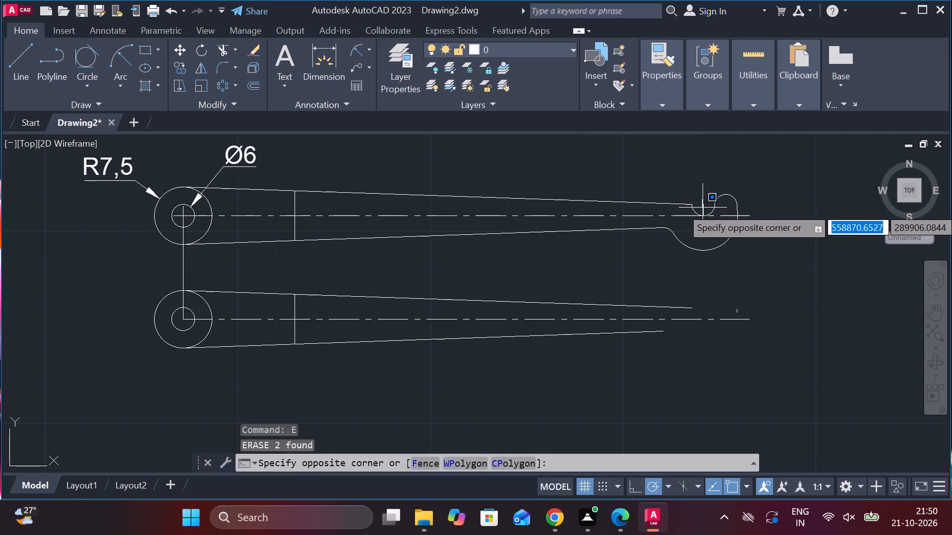
scroll(703, 208, "up", 2)
key("Escape")
left_click(695, 207)
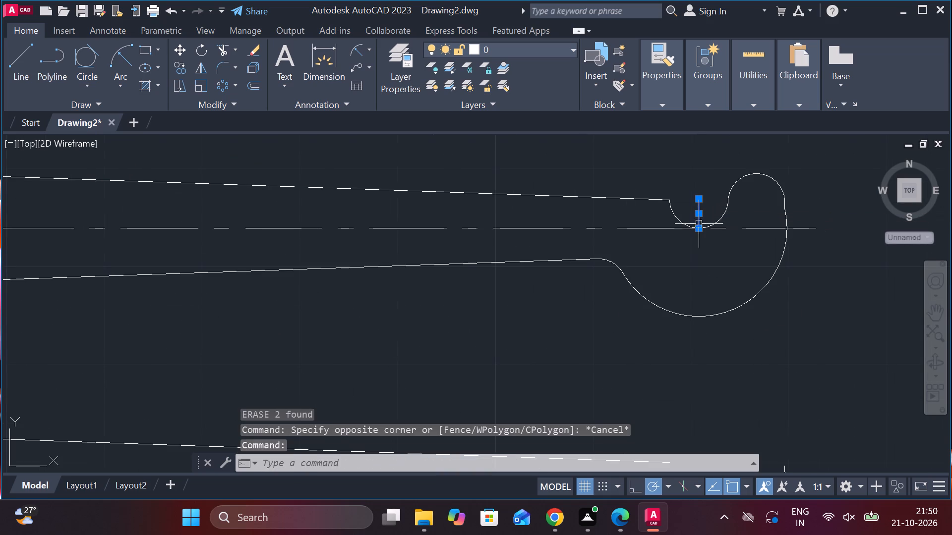
left_click(699, 230)
middle_click_drag(702, 346, 698, 237)
middle_click_drag(686, 405, 681, 323)
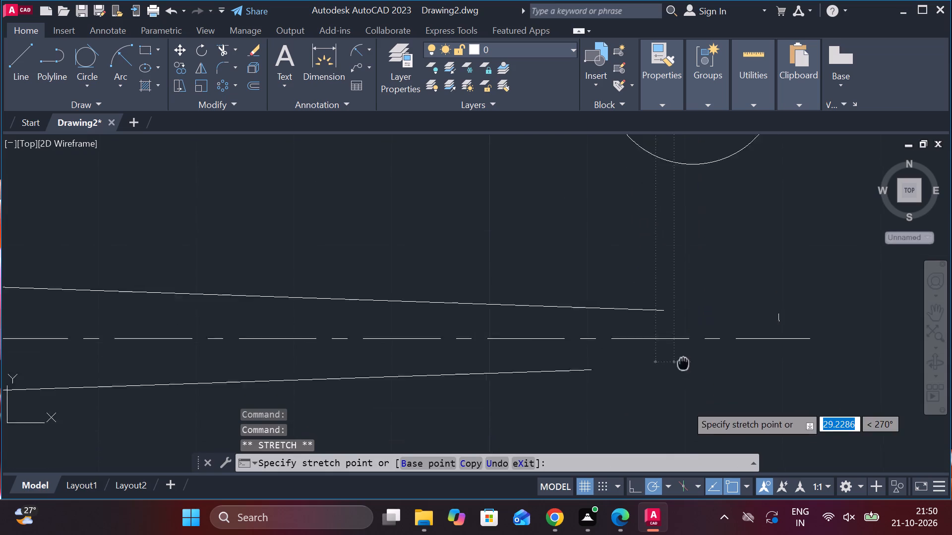
middle_click_drag(681, 323, 680, 316)
left_click(687, 371)
key("Escape")
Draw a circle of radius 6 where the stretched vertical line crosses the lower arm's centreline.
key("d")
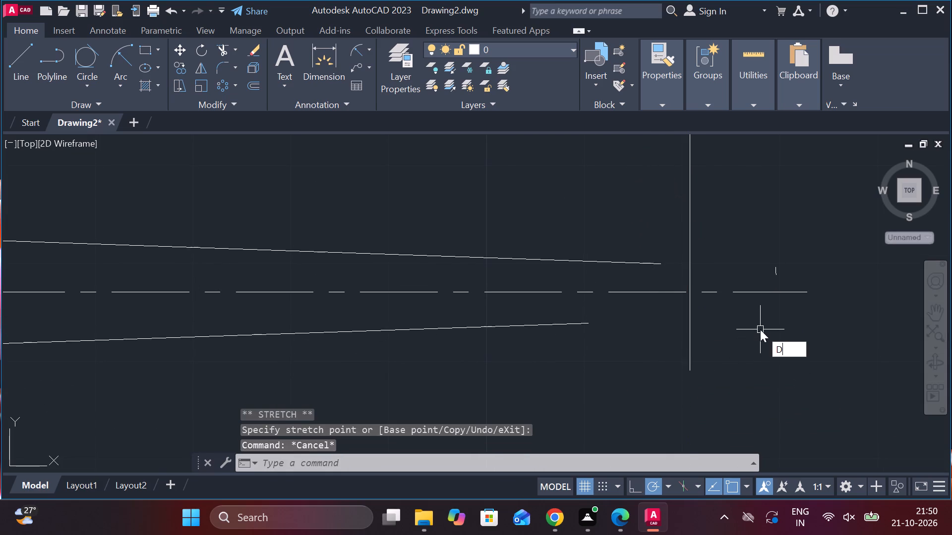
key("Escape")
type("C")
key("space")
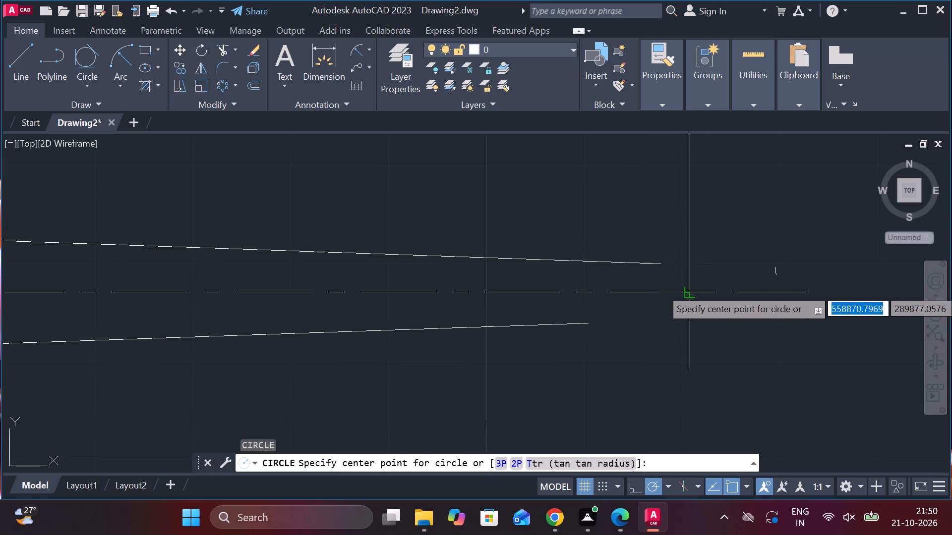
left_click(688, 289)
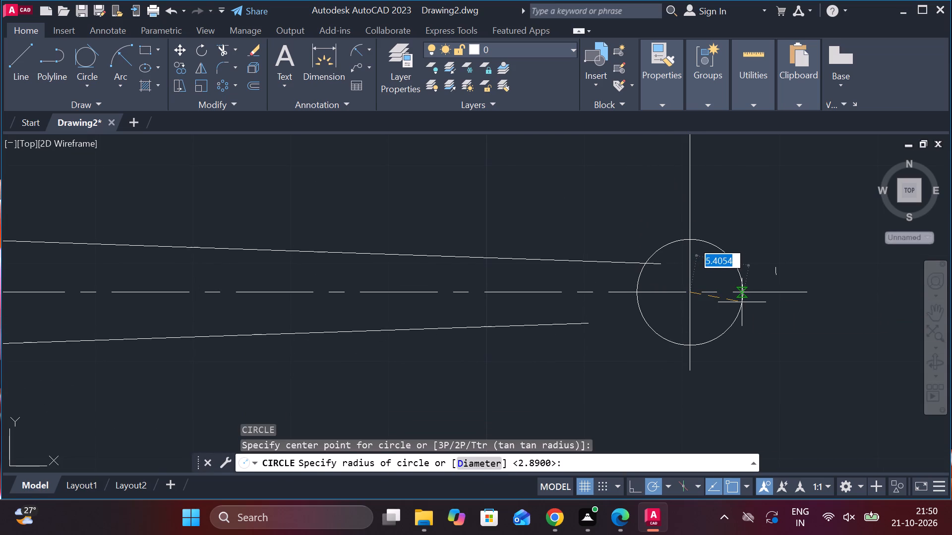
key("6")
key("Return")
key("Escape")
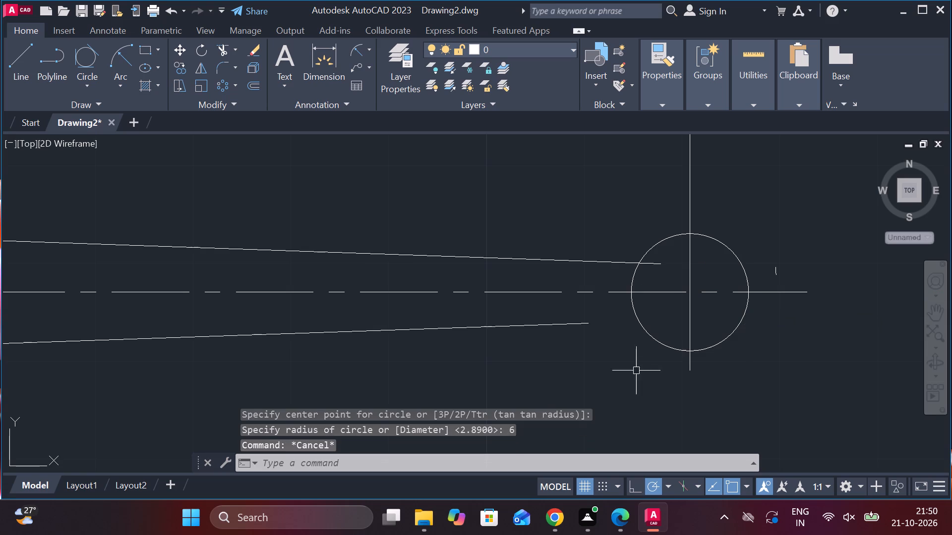
Extend the lower arm's upper and lower tapered edges across the circle to its far side.
type("EX")
key("space")
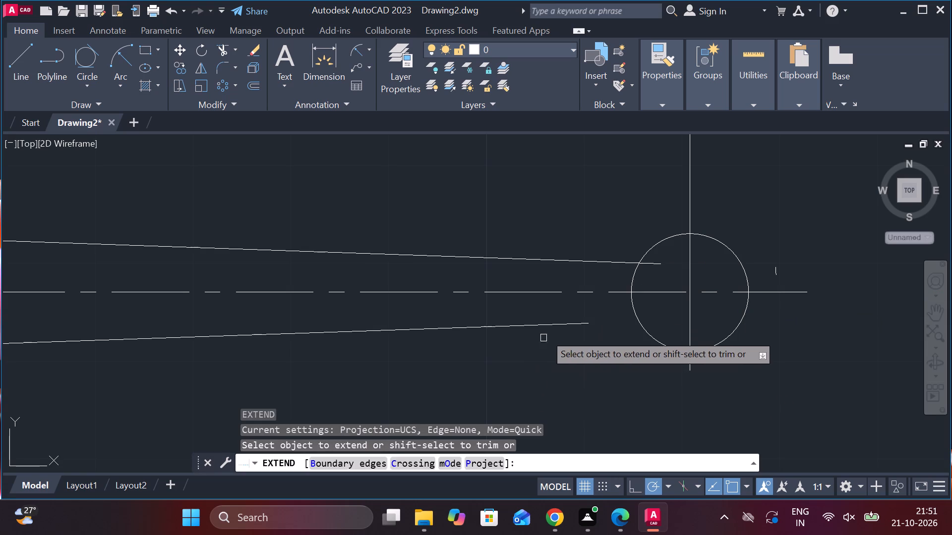
left_click(545, 326)
left_click(613, 264)
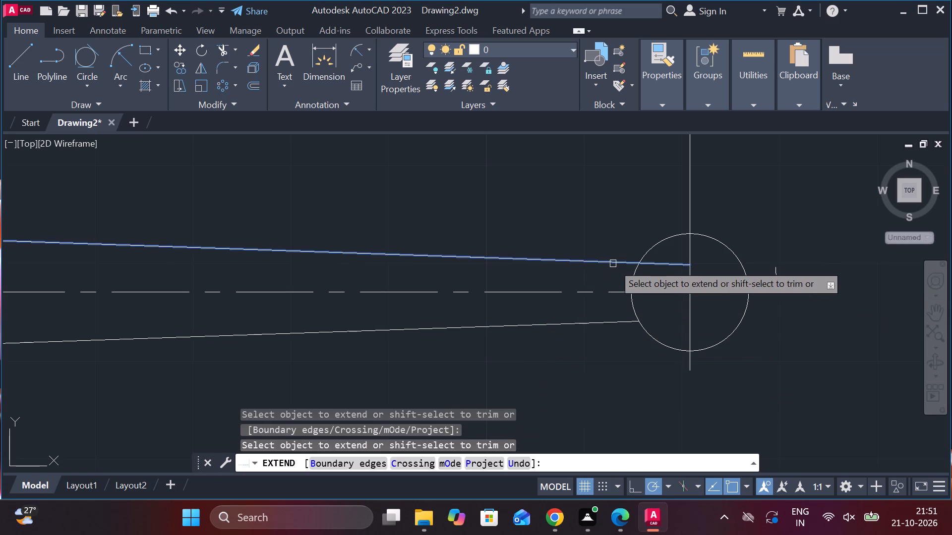
scroll(779, 268, "down", 2)
scroll(773, 274, "up", 1)
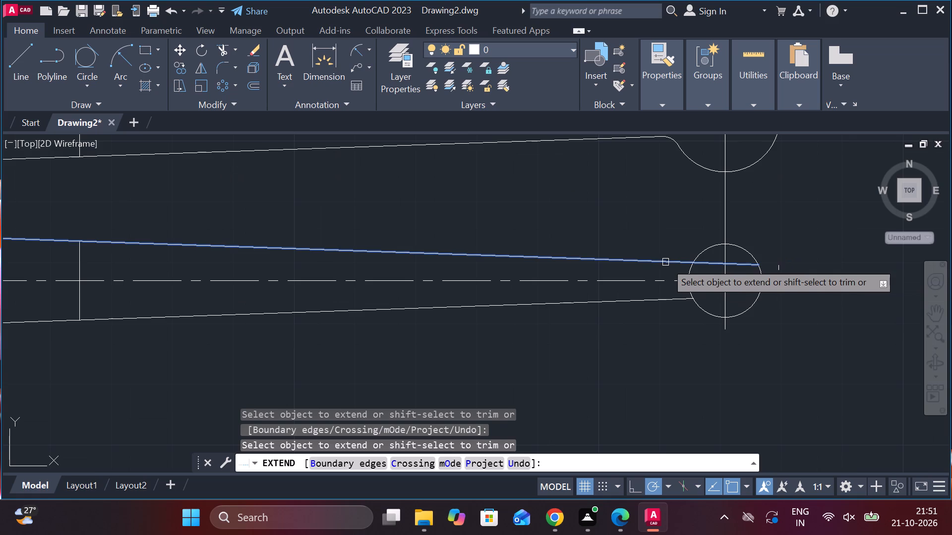
left_click(665, 262)
left_click(687, 301)
left_click(711, 301)
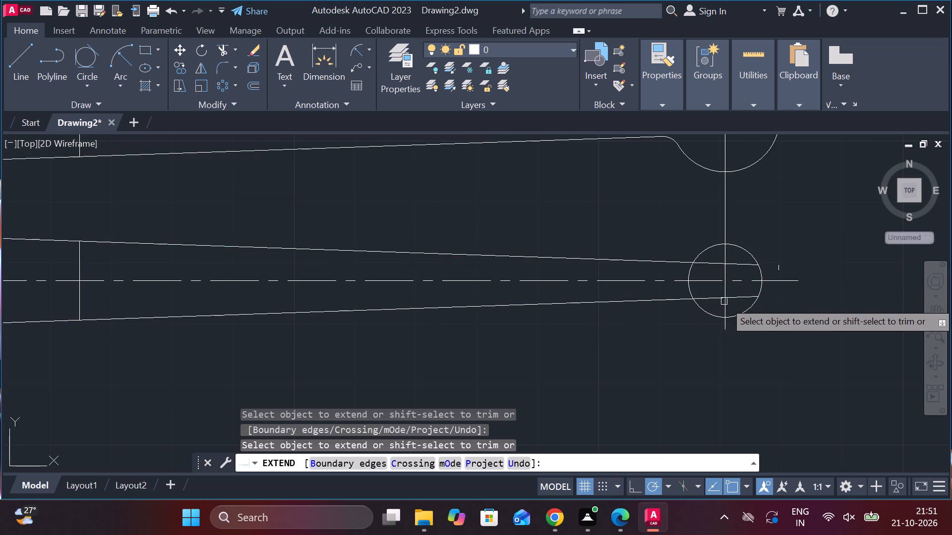
key("Escape")
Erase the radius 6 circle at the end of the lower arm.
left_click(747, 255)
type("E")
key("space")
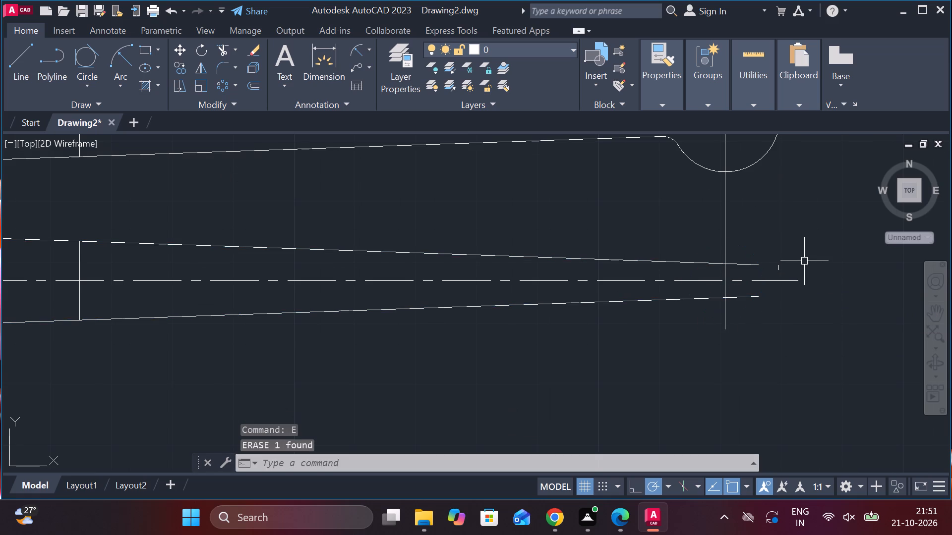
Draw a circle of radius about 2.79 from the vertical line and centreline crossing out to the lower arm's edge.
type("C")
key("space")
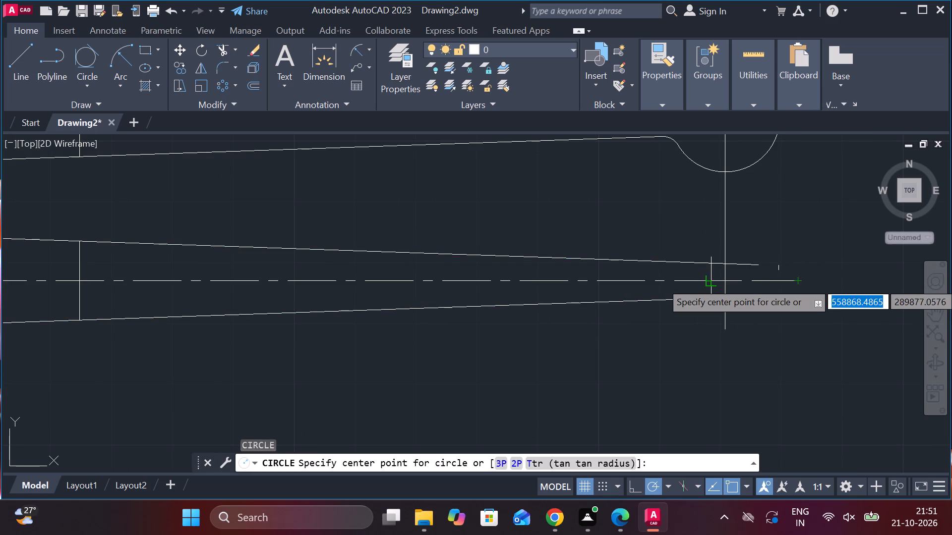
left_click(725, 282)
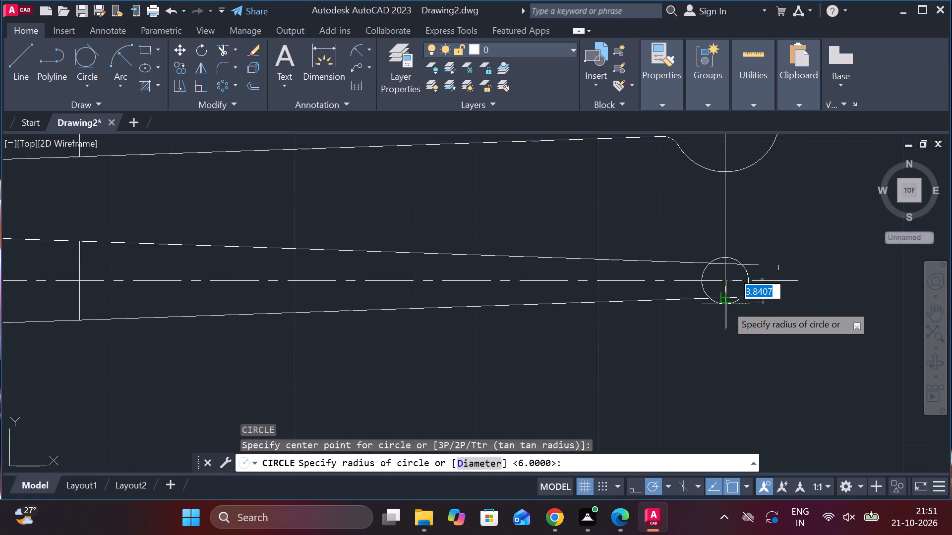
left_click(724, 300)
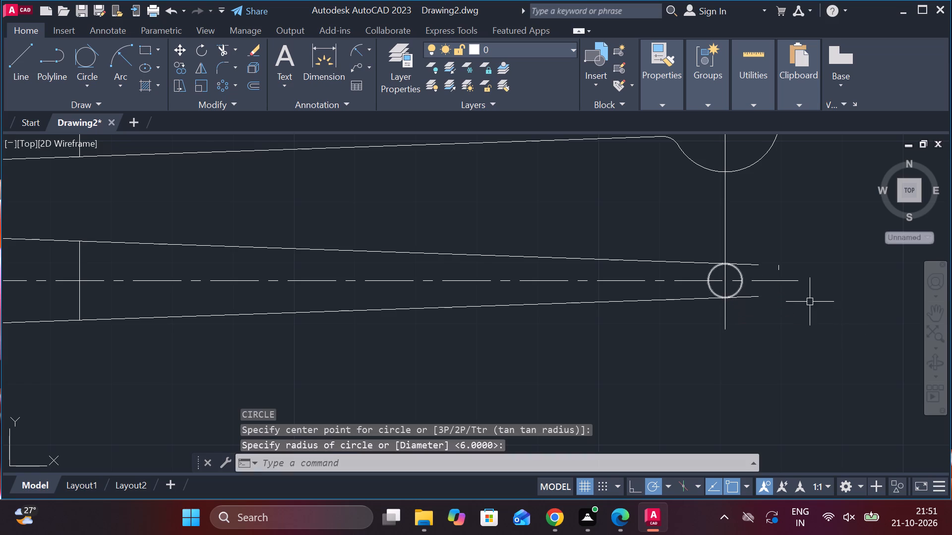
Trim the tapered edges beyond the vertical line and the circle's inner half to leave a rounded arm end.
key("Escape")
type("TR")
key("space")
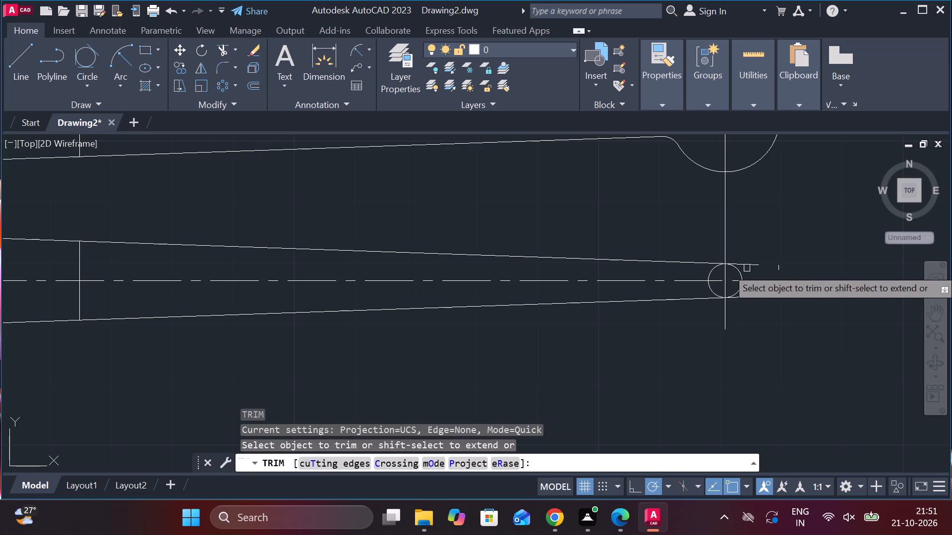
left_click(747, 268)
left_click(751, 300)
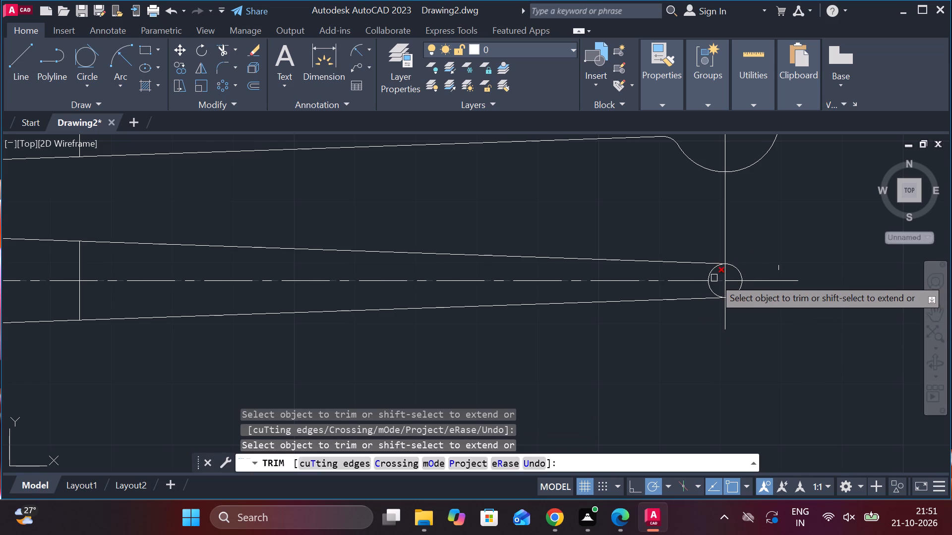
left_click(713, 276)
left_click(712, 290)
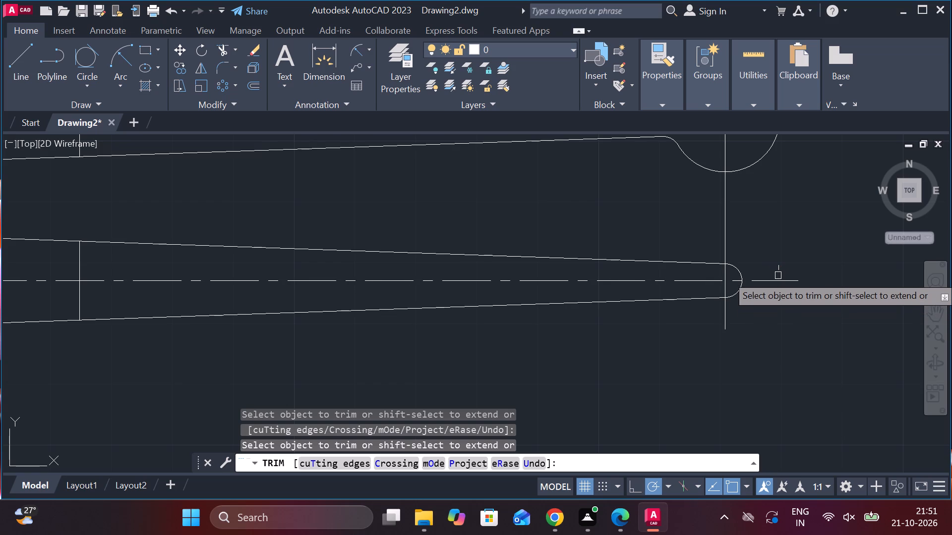
Remove the stray short line just beyond the lower arm's rounded end.
left_click(778, 272)
scroll(779, 272, "down", 3)
middle_click_drag(792, 307, 654, 337)
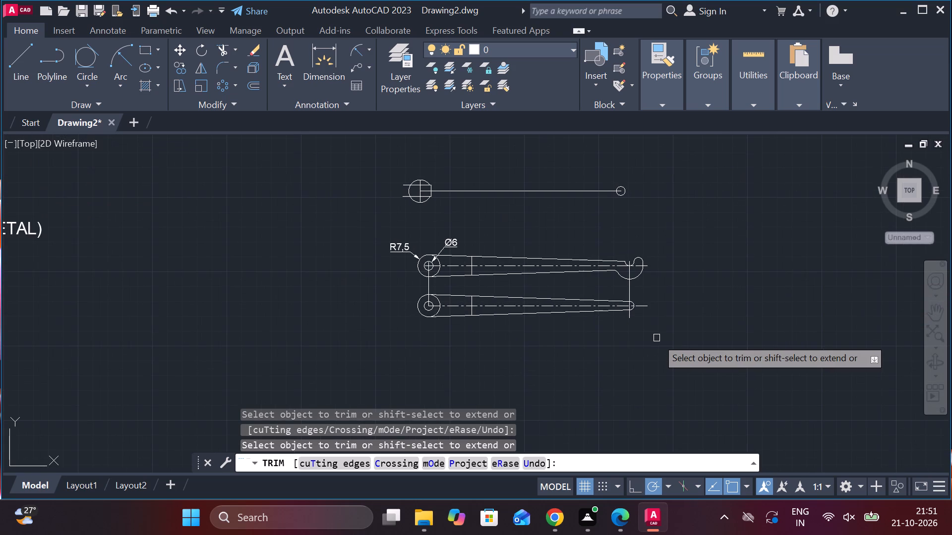
scroll(656, 325, "up", 2)
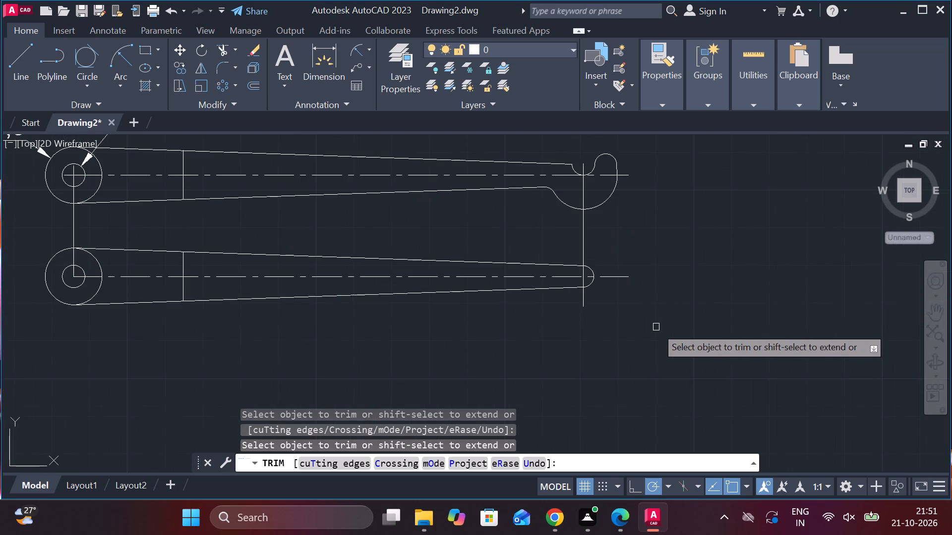
middle_click_drag(652, 327, 634, 347)
key("Escape")
Draw a vertical line from the upper hook's outermost point on the centreline straight down past the lower arm.
key("l")
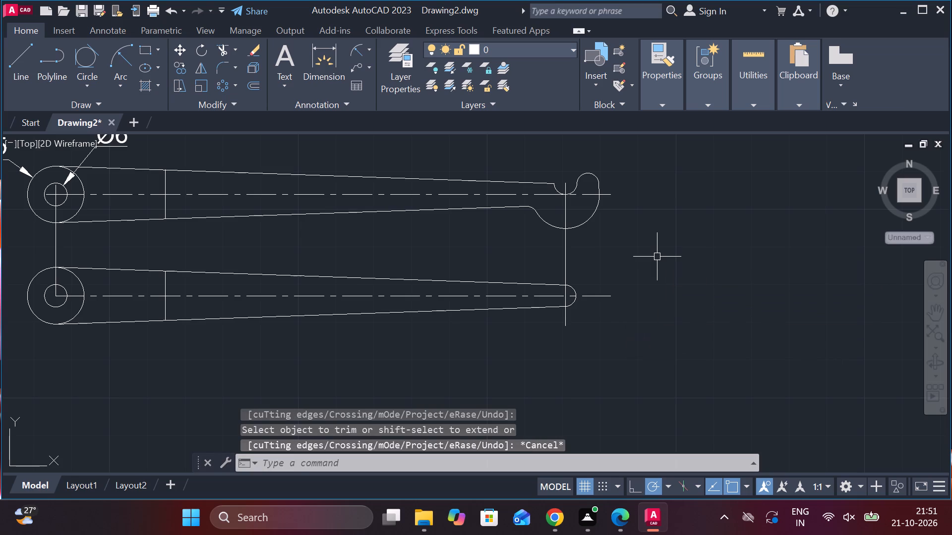
key("Return")
left_click(597, 199)
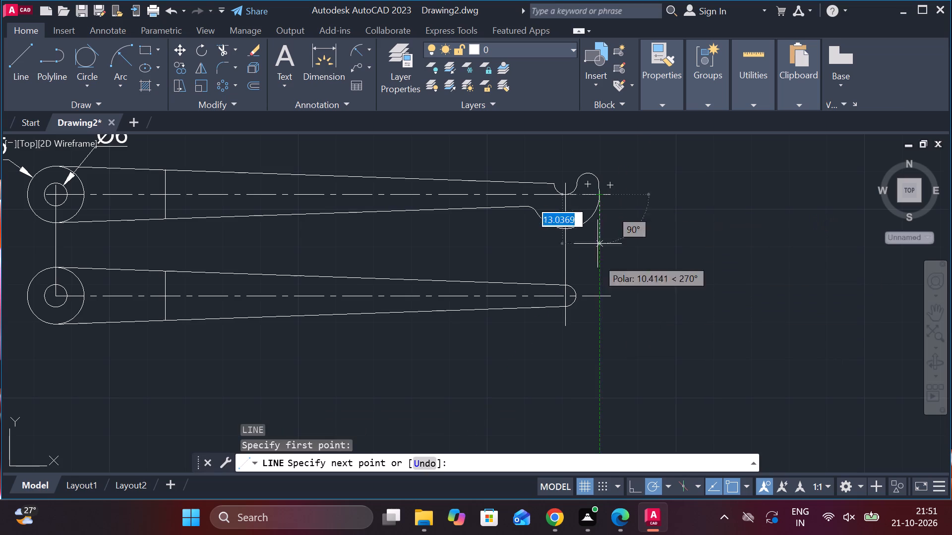
left_click(602, 329)
key("Escape")
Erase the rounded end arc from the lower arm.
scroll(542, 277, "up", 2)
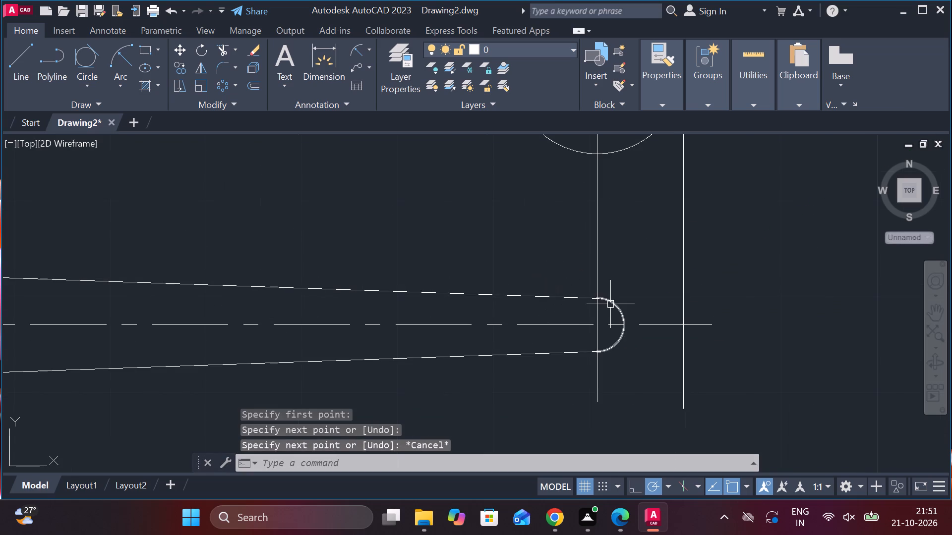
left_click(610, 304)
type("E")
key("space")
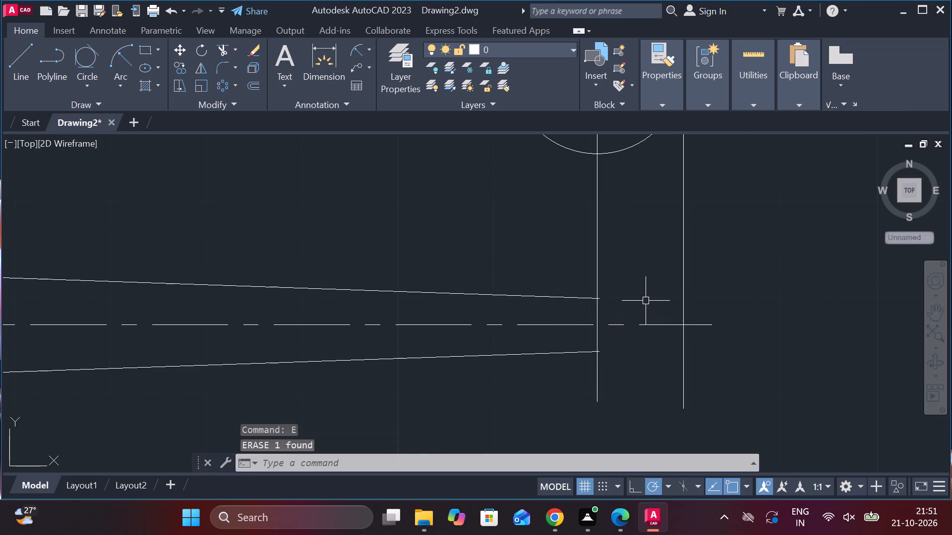
Extend the lower arm's two tapered edges to the outer vertical line projected from the hook.
type("EX")
key("space")
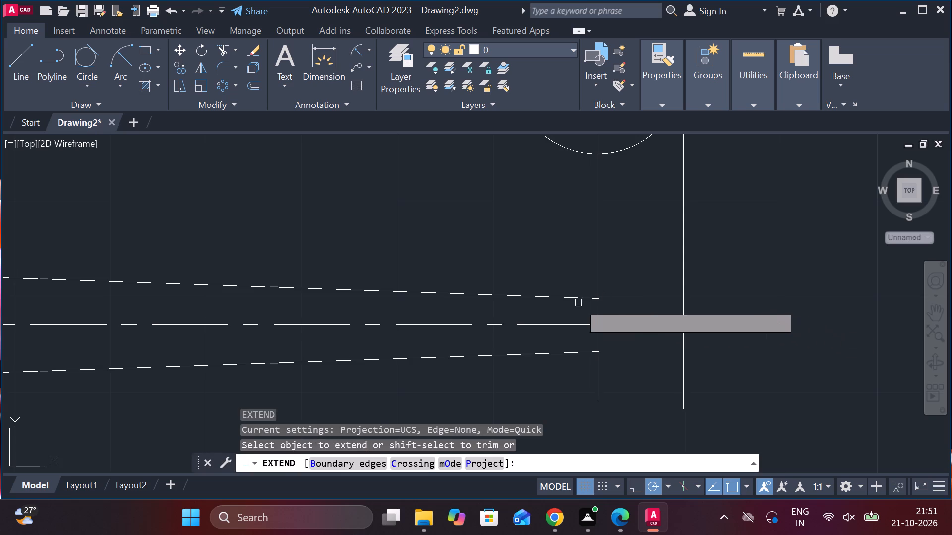
left_click(568, 298)
left_click(573, 354)
key("Escape")
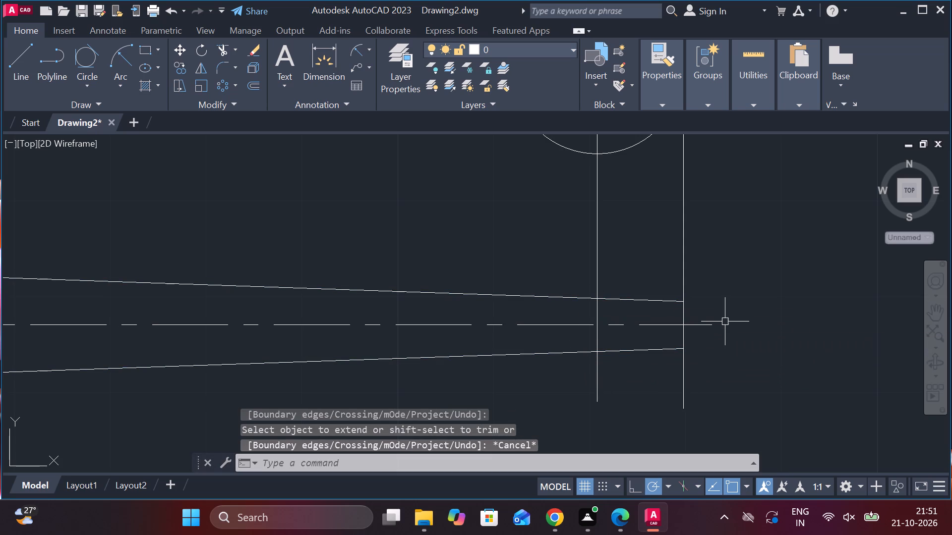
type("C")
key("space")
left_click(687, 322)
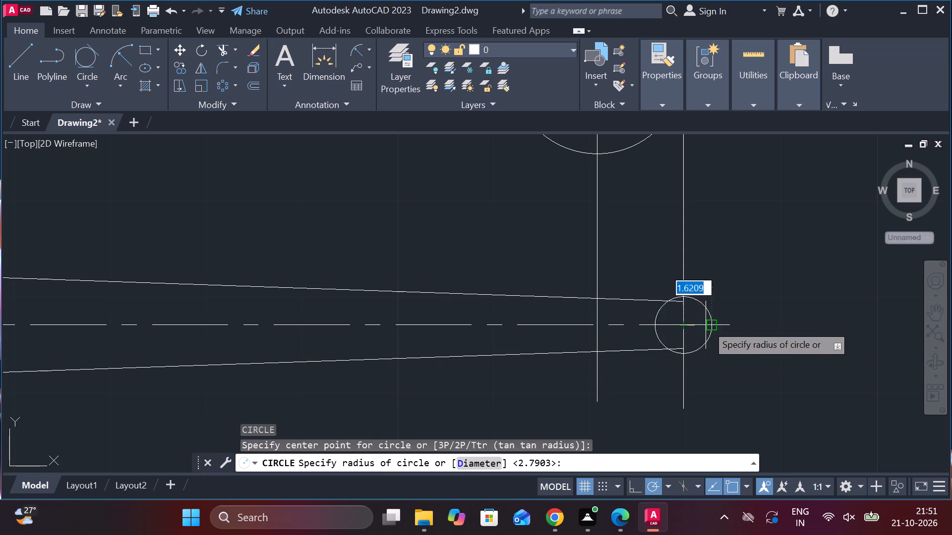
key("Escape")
Draw a two-point circle of diameter 6 along the lower arm's centreline, starting at the outer vertical line and running inward.
key("space")
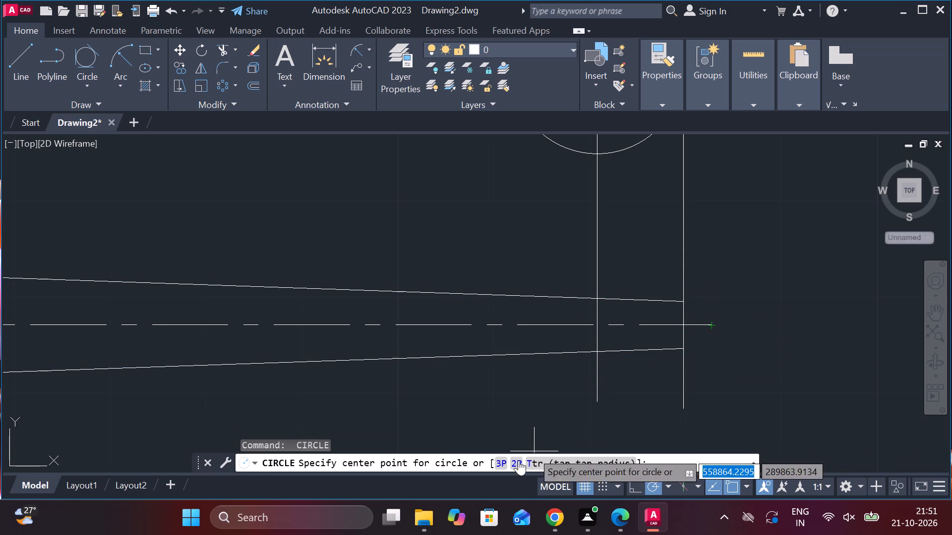
left_click(514, 464)
left_click(680, 325)
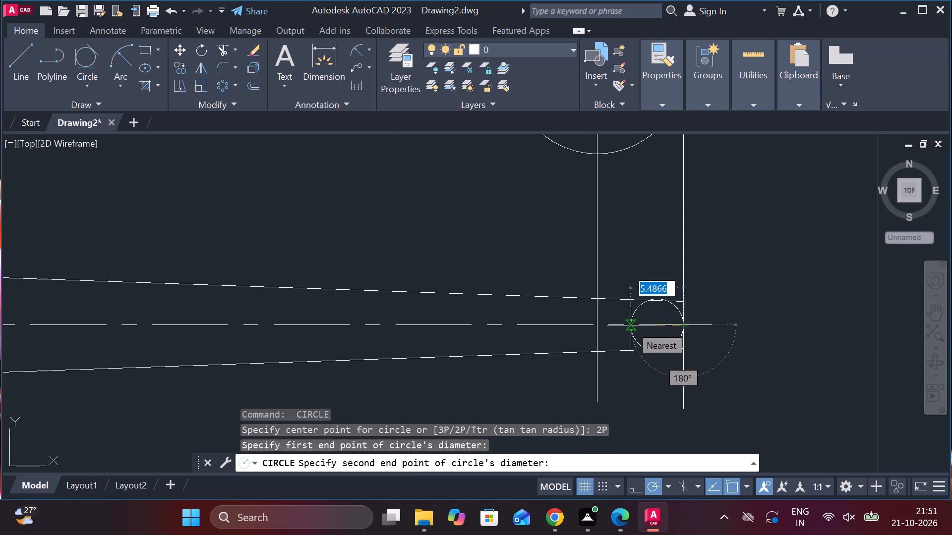
key("6")
key("Return")
key("Escape")
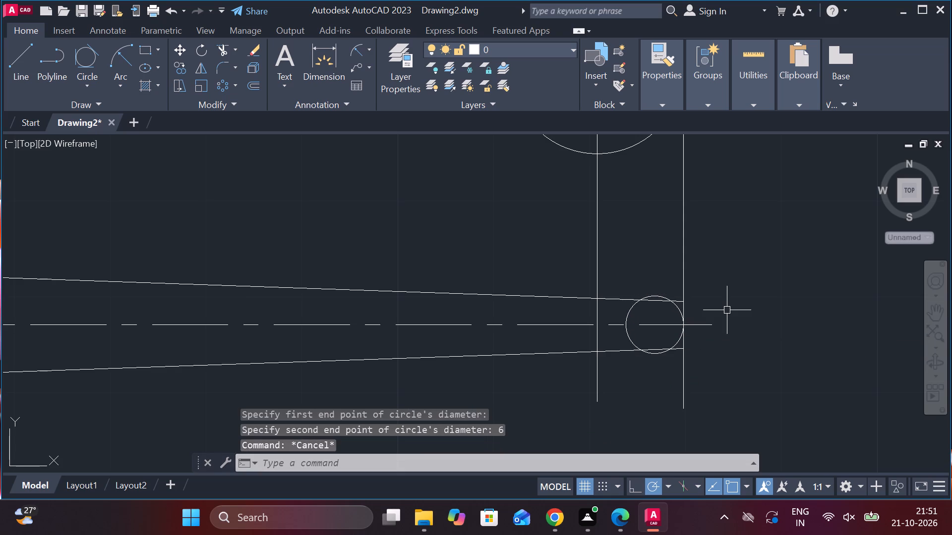
Trim the diameter 6 circle and the tapered edges past it to leave a rounded tip on the lower arm.
type("TR")
key("space")
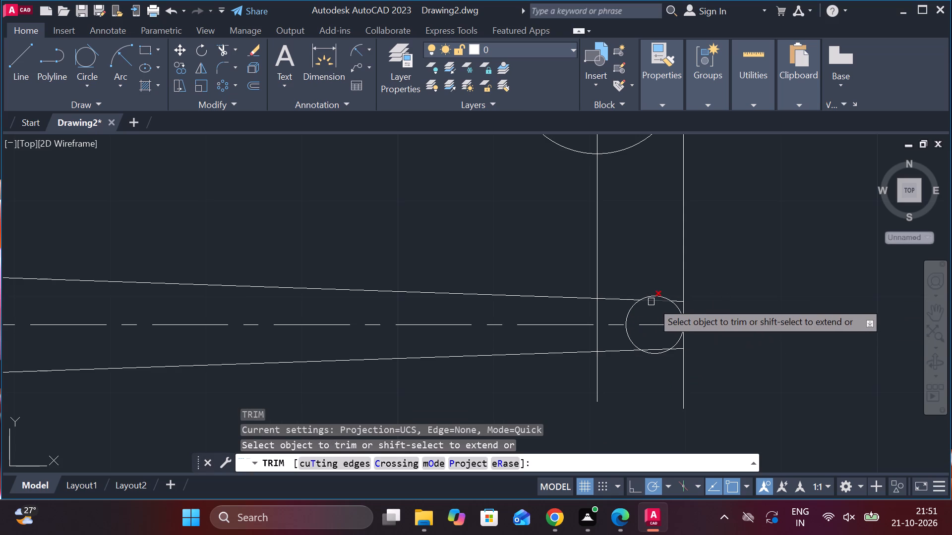
left_click(655, 297)
left_click(679, 300)
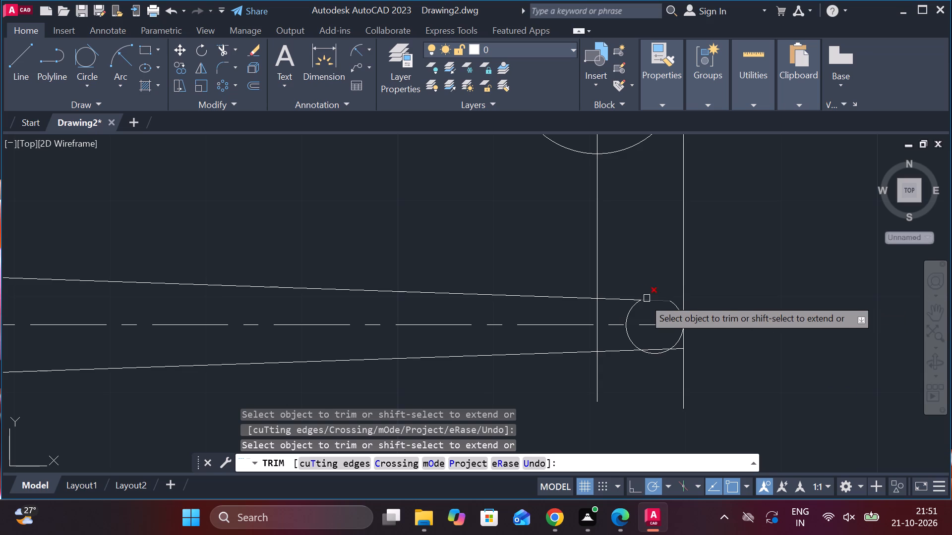
left_click(636, 306)
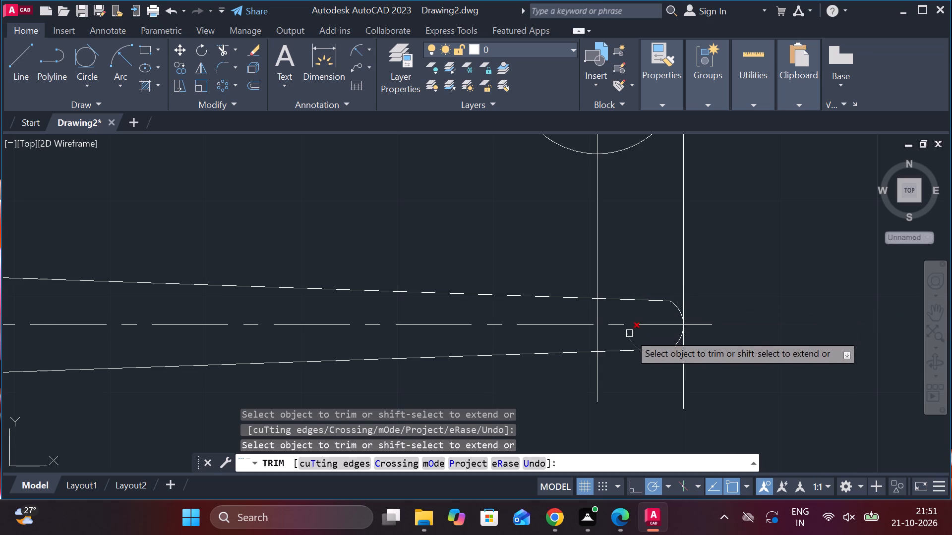
left_click(629, 333)
left_click(656, 357)
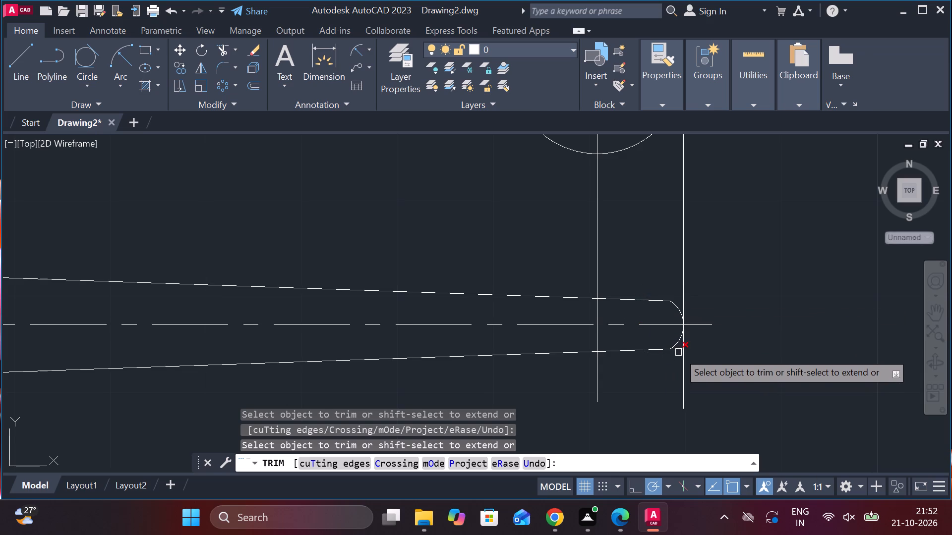
left_click(678, 352)
scroll(736, 353, "down", 2)
key("Escape")
Erase the outer vertical projection line running from the hook's outermost point to the lower arm.
left_click(718, 296)
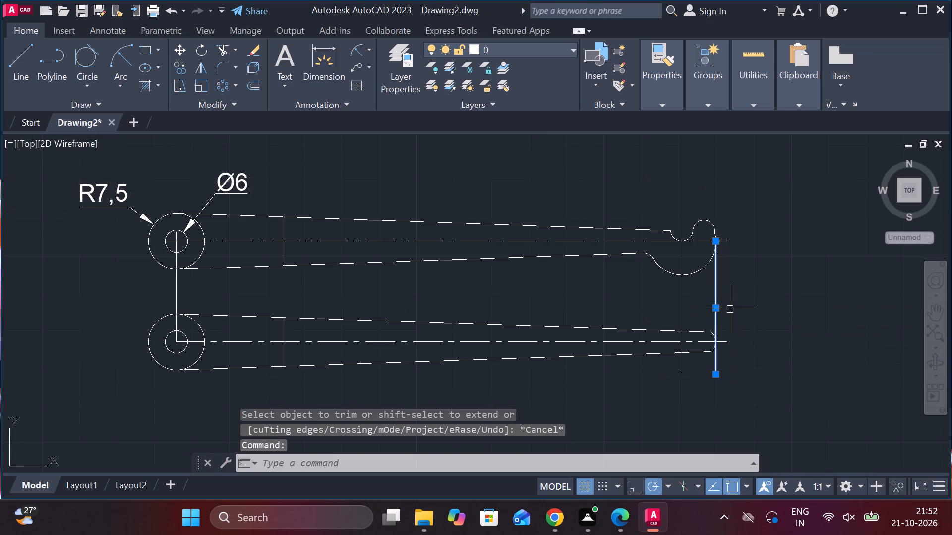
type("E")
key("space")
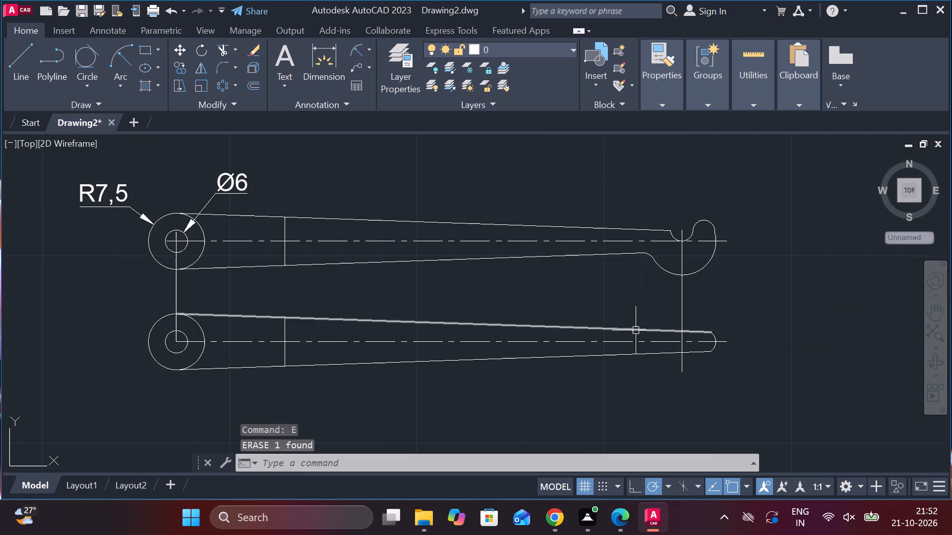
Draw a short vertical line across the lower arm between its tapered edges, along the hook's vertical centre line.
scroll(636, 330, "down", 2)
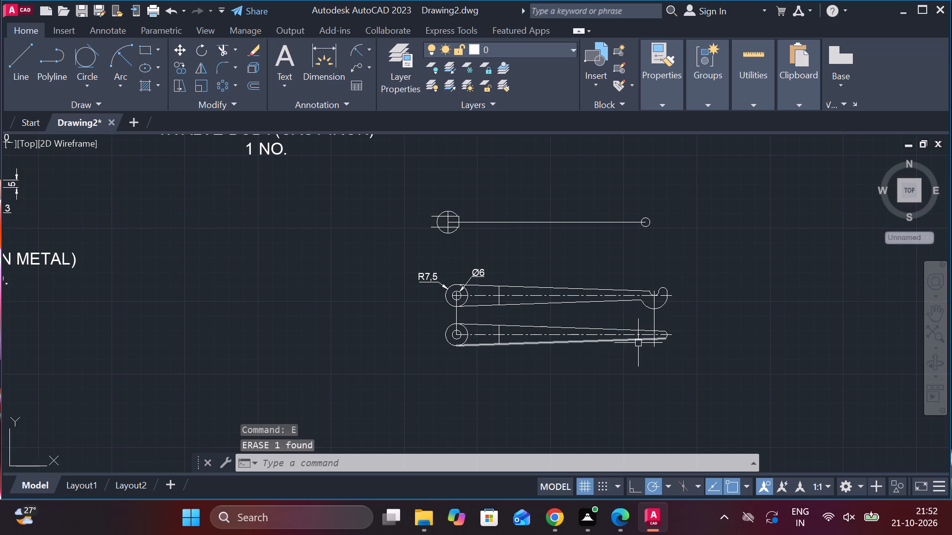
scroll(639, 342, "up", 2)
scroll(705, 366, "up", 1)
middle_click_drag(693, 366, 691, 366)
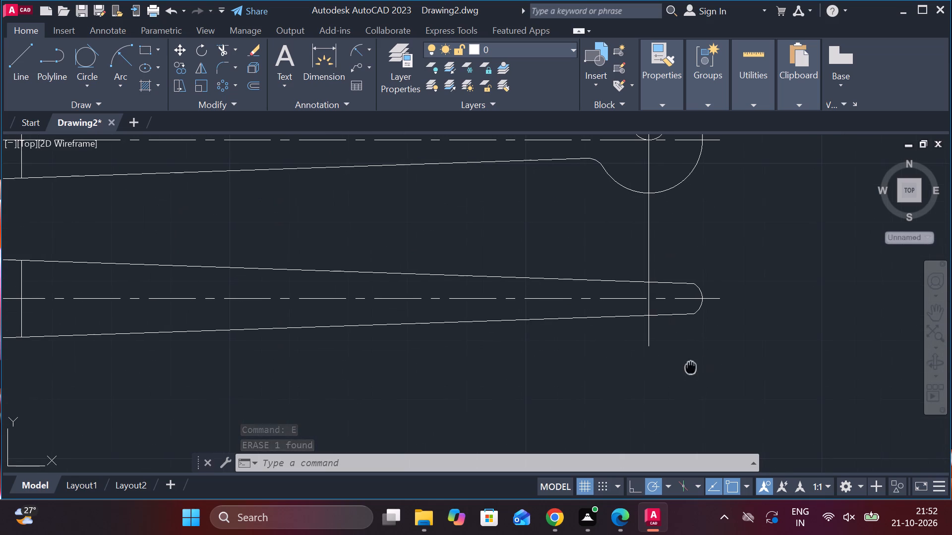
middle_click_drag(691, 366, 685, 366)
key("l")
key("Return")
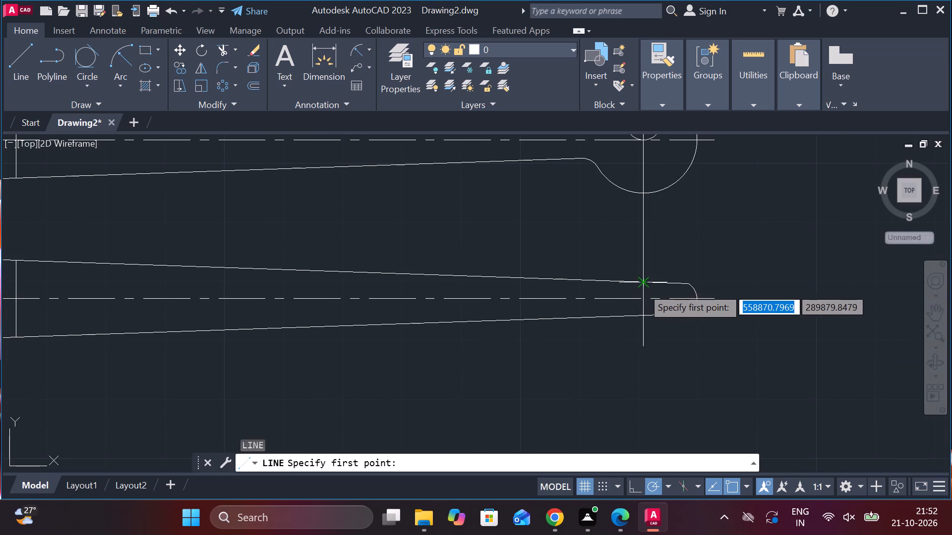
left_click(642, 287)
left_click(642, 316)
key("Escape")
Offset the short vertical line across the lower arm by 3 to each side.
left_click(643, 305)
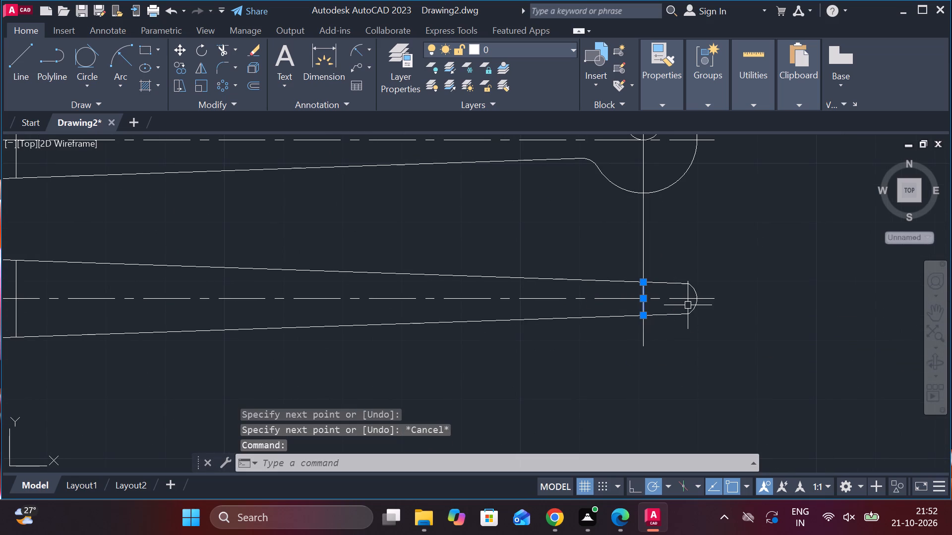
key("o")
key("Return")
key("Return")
scroll(672, 305, "up", 2)
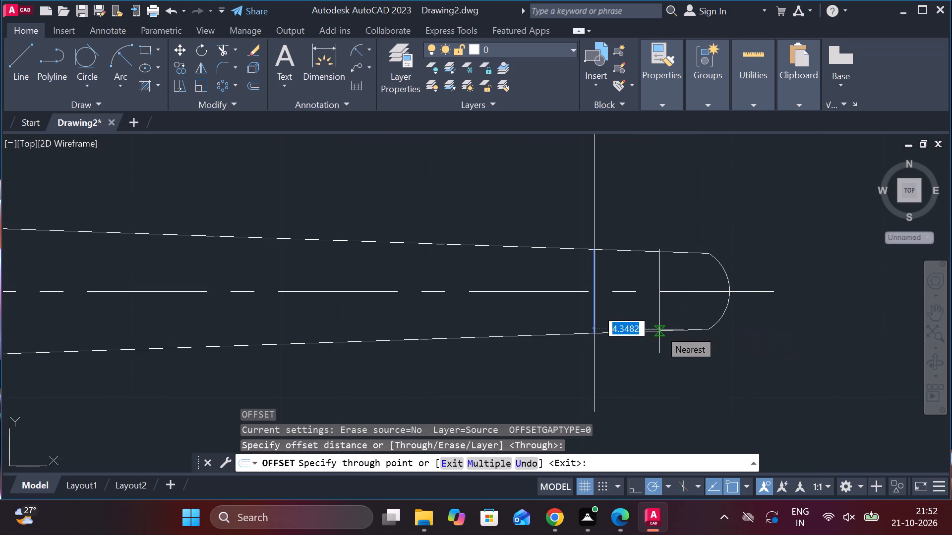
type("3")
key("space")
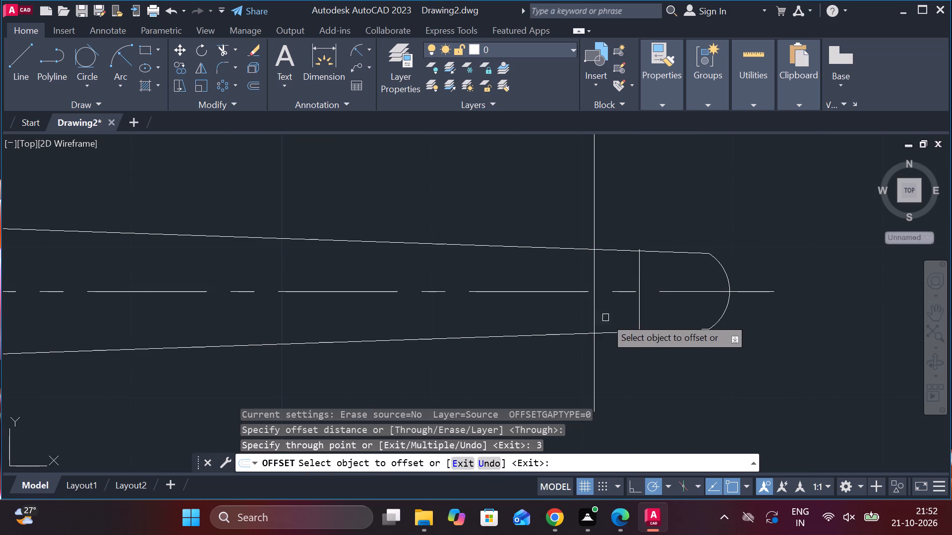
left_click(594, 287)
type("3")
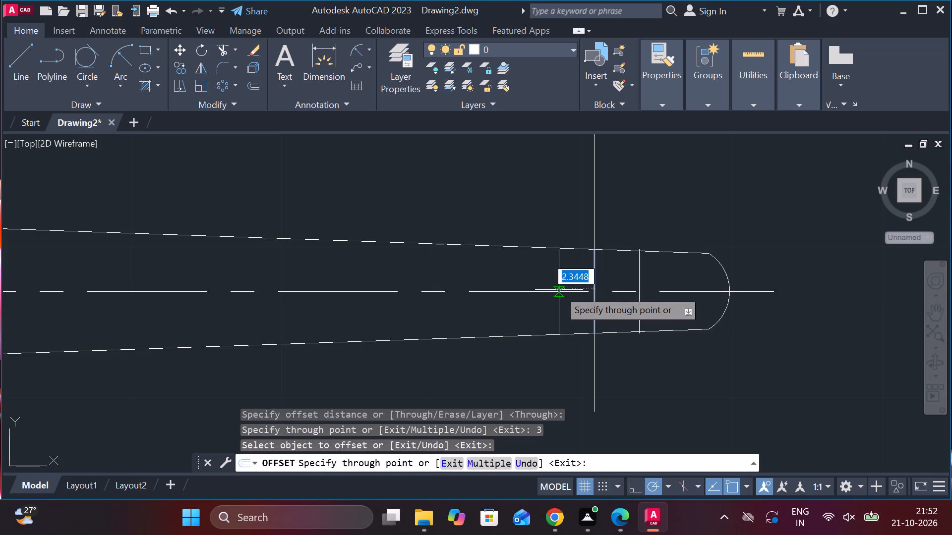
key("space")
key("Escape")
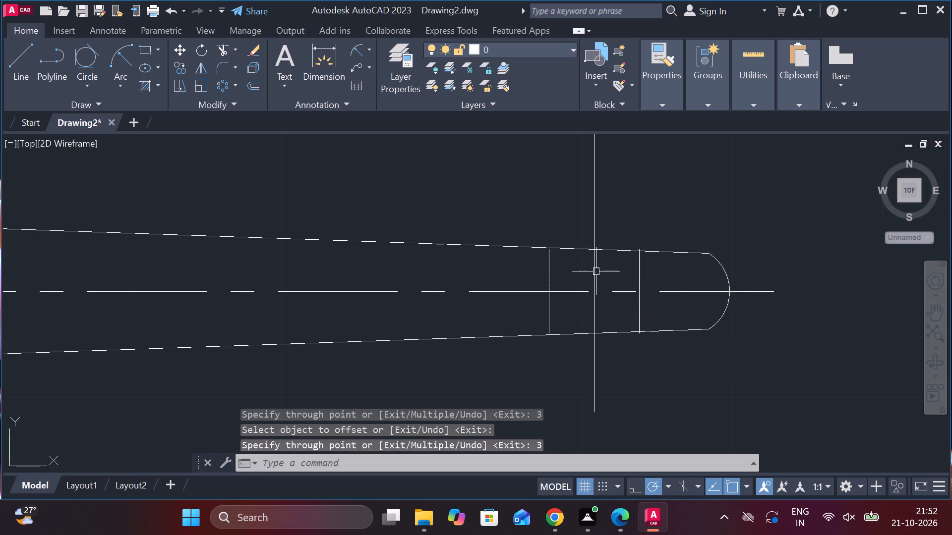
Erase the original short line midway between the two offset lines on the lower arm.
left_click(596, 268)
type("E")
key("space")
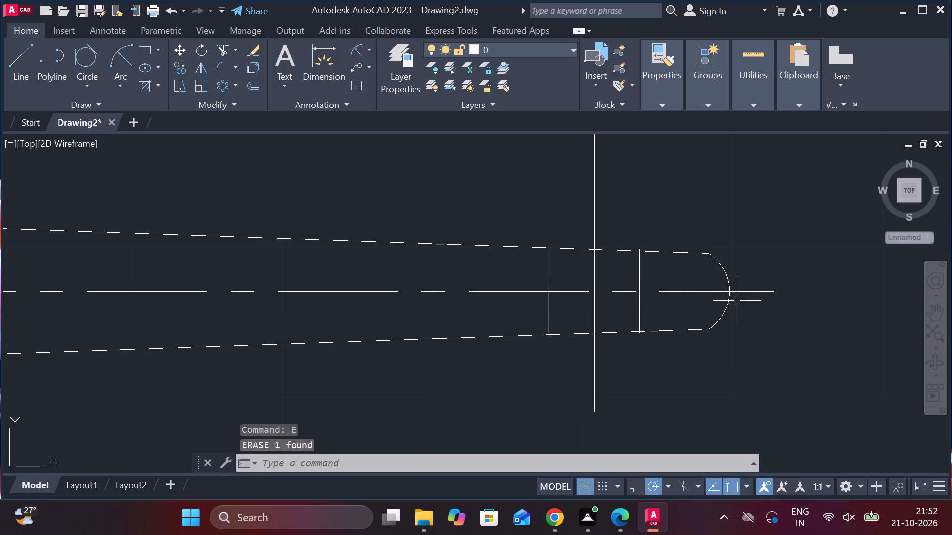
Erase the leftover construction sketch of circles and a long horizontal line above the dimensioned arm.
scroll(736, 301, "down", 3)
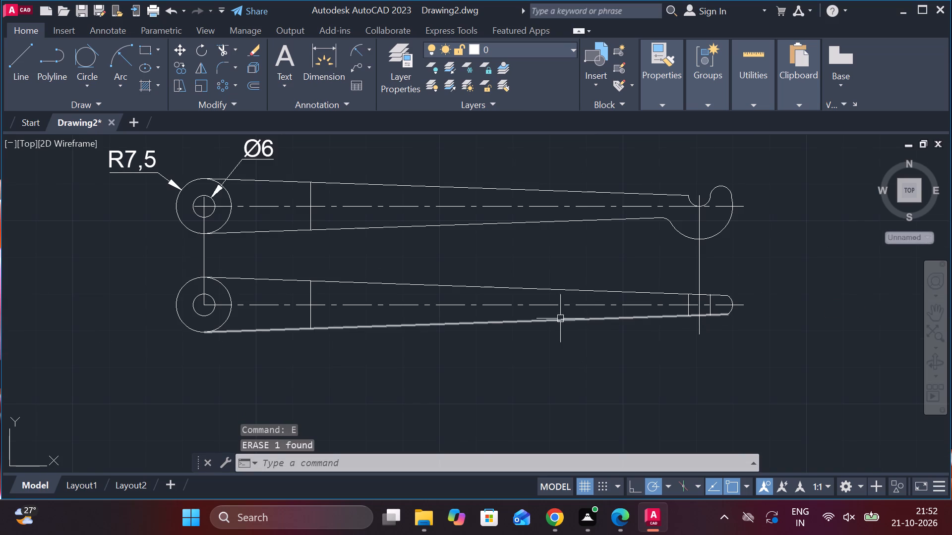
scroll(555, 319, "down", 2)
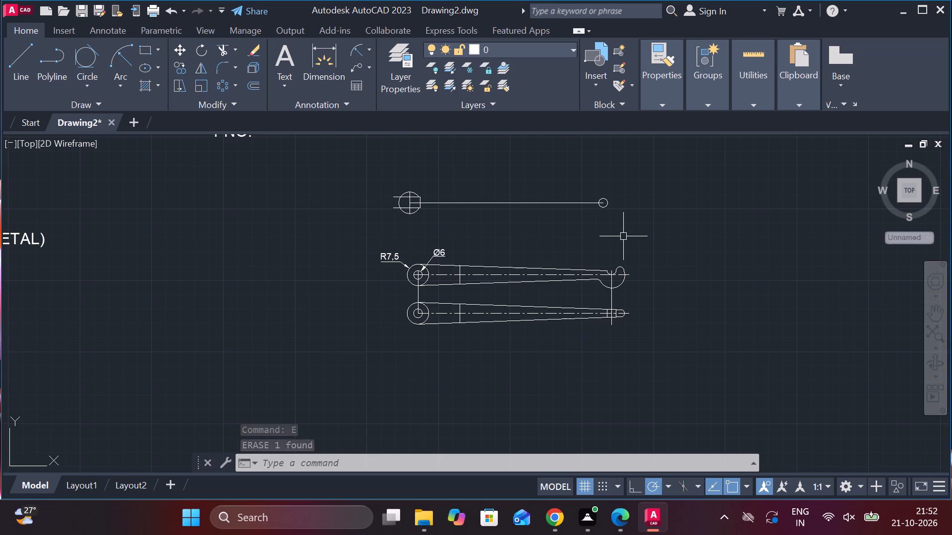
left_click(636, 224)
left_click(361, 171)
type("E")
key("space")
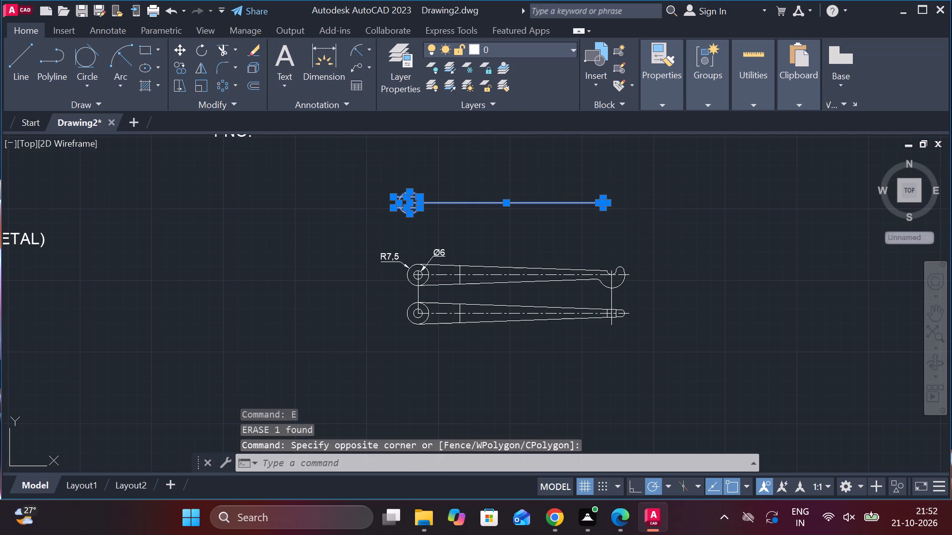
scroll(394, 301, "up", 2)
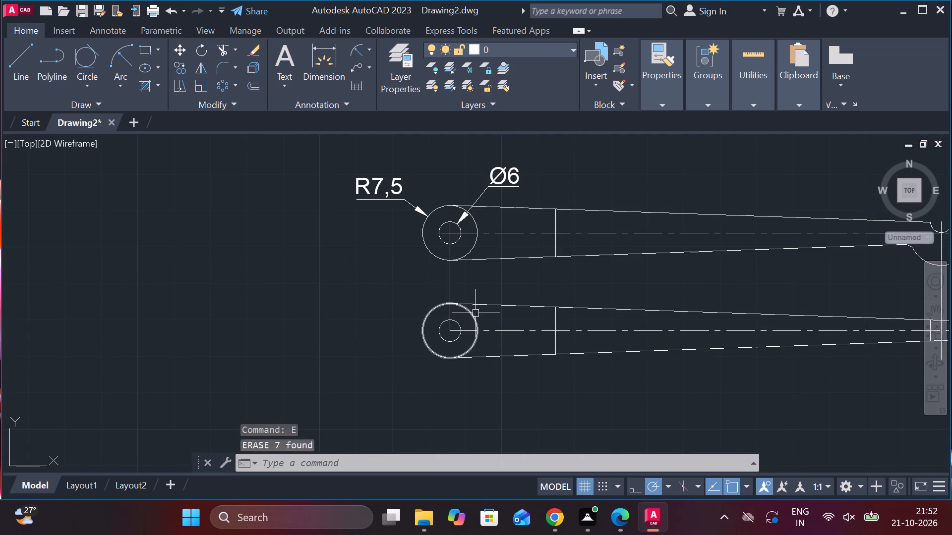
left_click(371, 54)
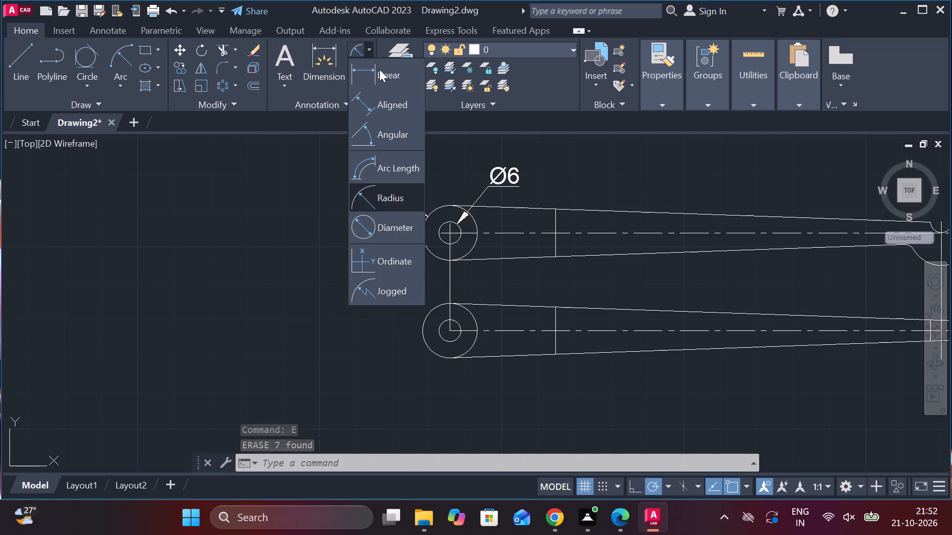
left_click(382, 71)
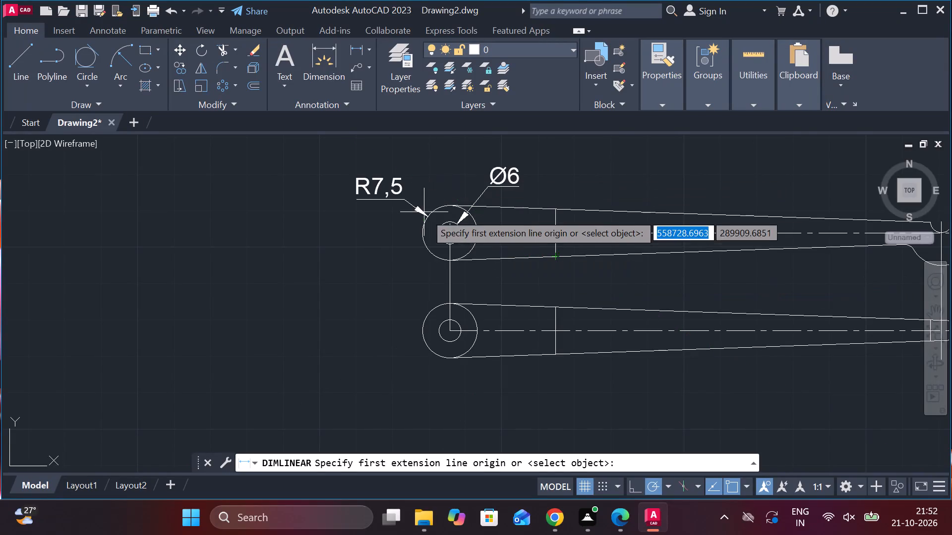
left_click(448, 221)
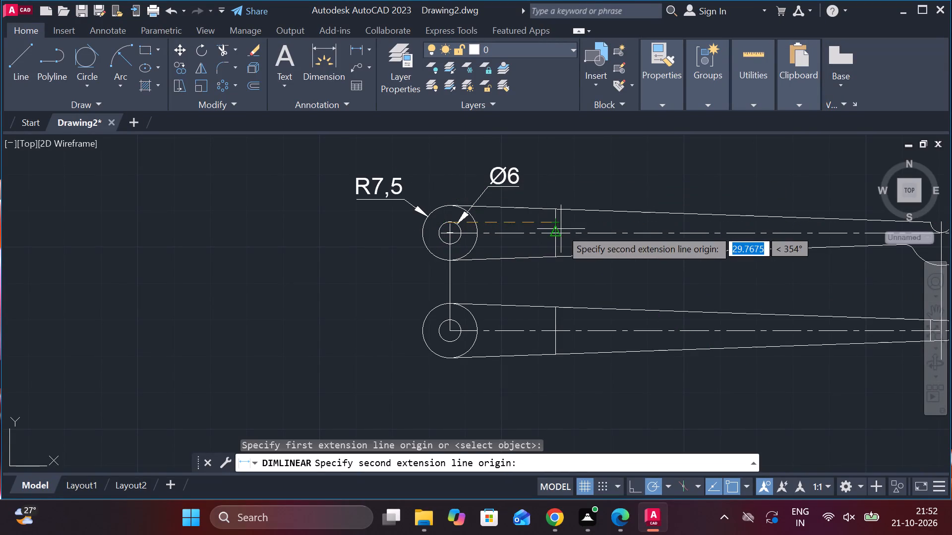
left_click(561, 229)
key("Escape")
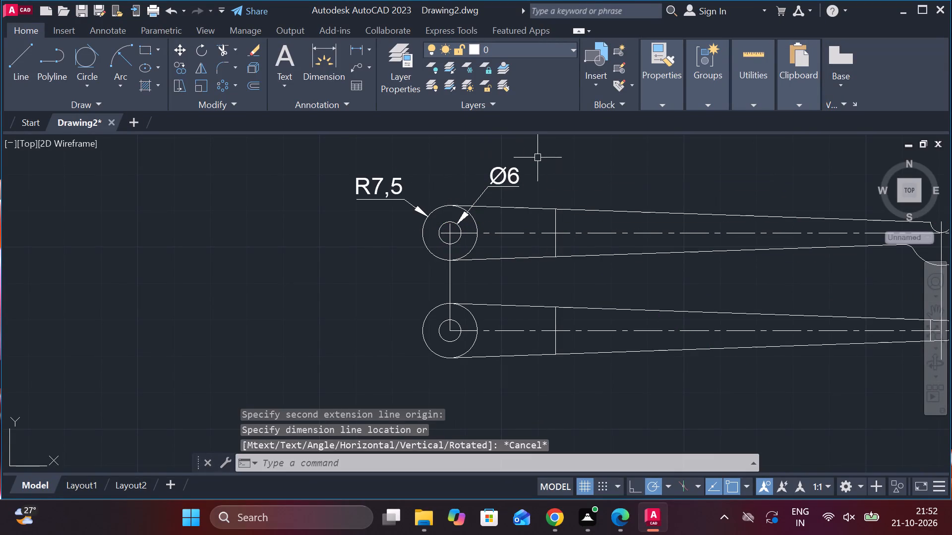
Add a horizontal linear dimension from the upper arm's eye centre to its cross line, placed above the arm.
key("space")
left_click(445, 232)
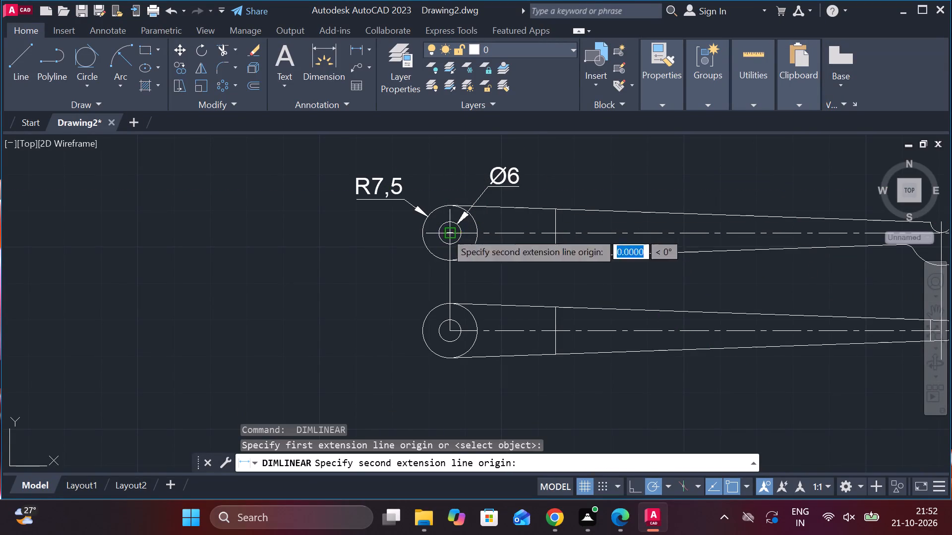
left_click(553, 233)
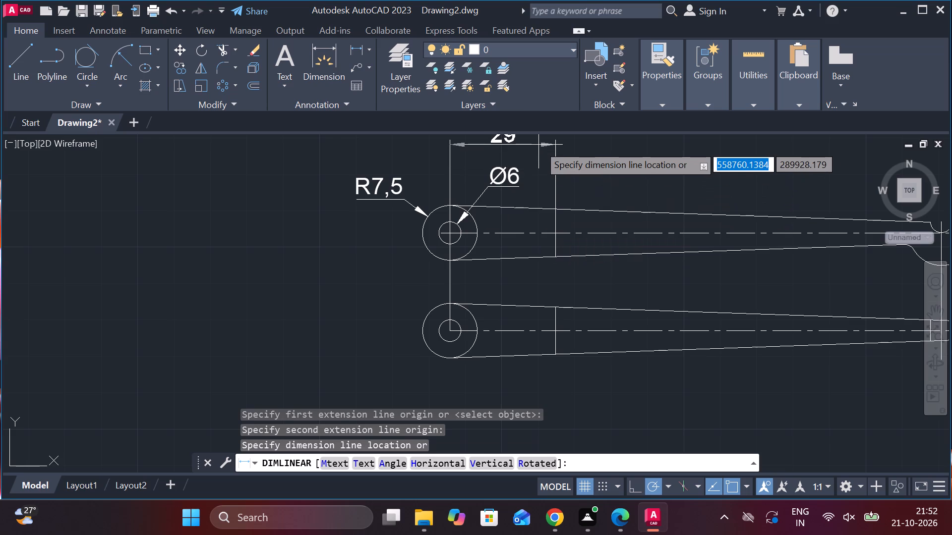
left_click(538, 145)
Add a horizontal linear dimension between the vertical lines through the eye and hook centres, placed between the two arms.
middle_click_drag(604, 264, 528, 173)
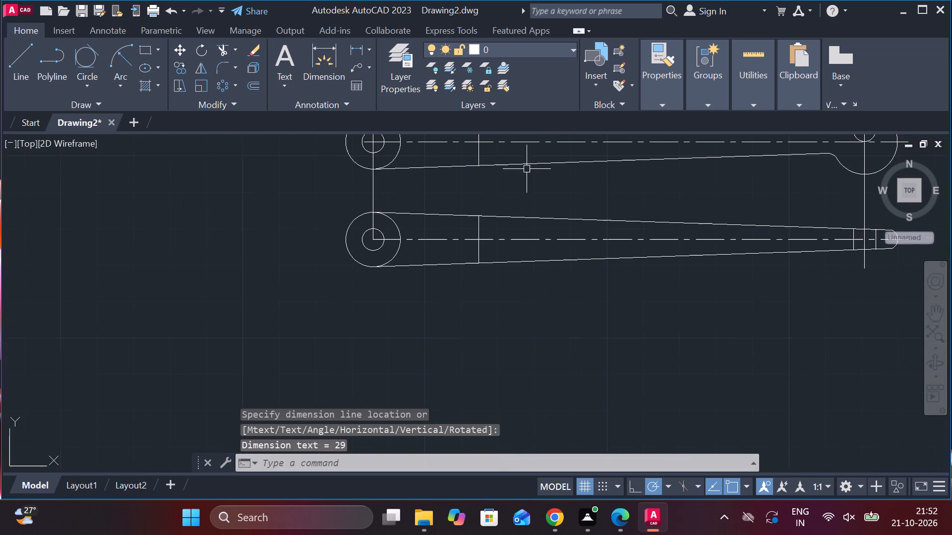
scroll(454, 211, "up", 1)
key("space")
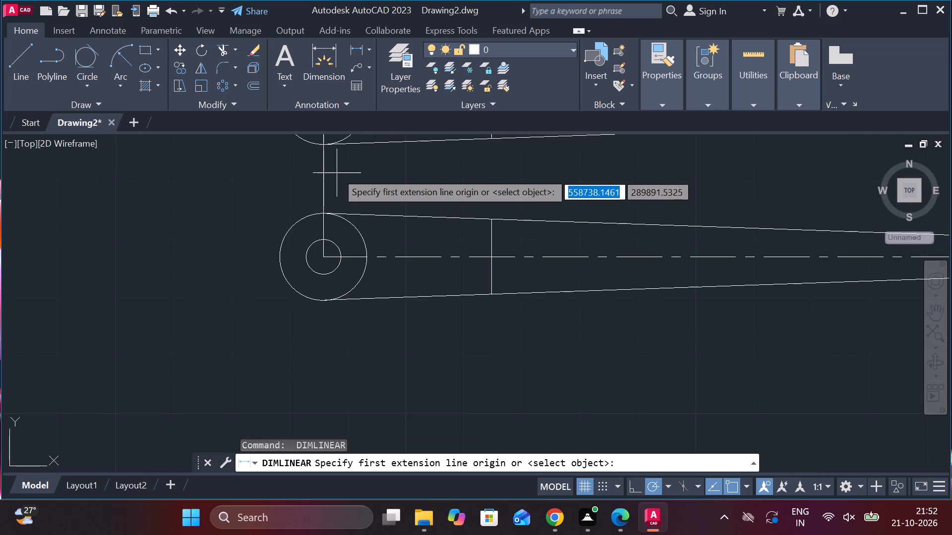
left_click(327, 168)
scroll(429, 174, "down", 2)
middle_click_drag(575, 178, 473, 212)
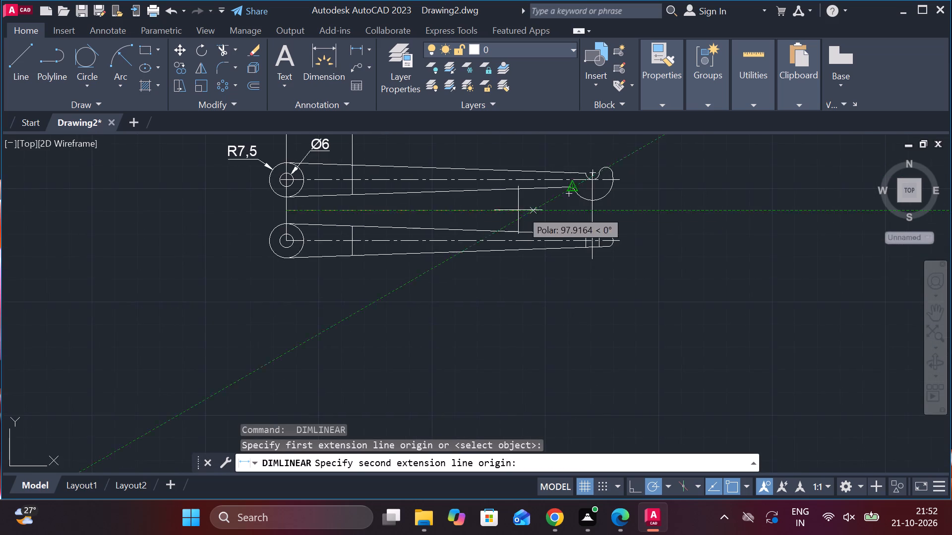
scroll(525, 209, "up", 2)
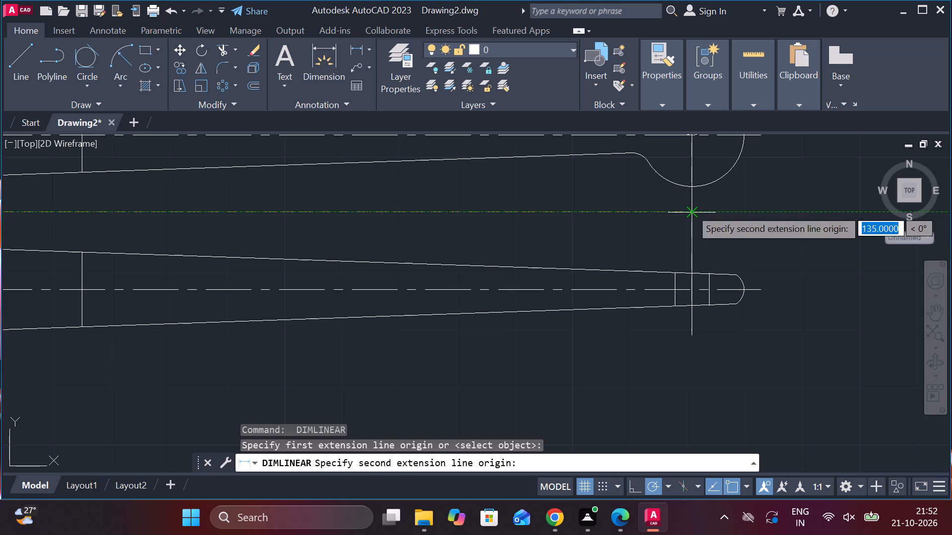
left_click(690, 209)
left_click(488, 219)
scroll(504, 219, "down", 2)
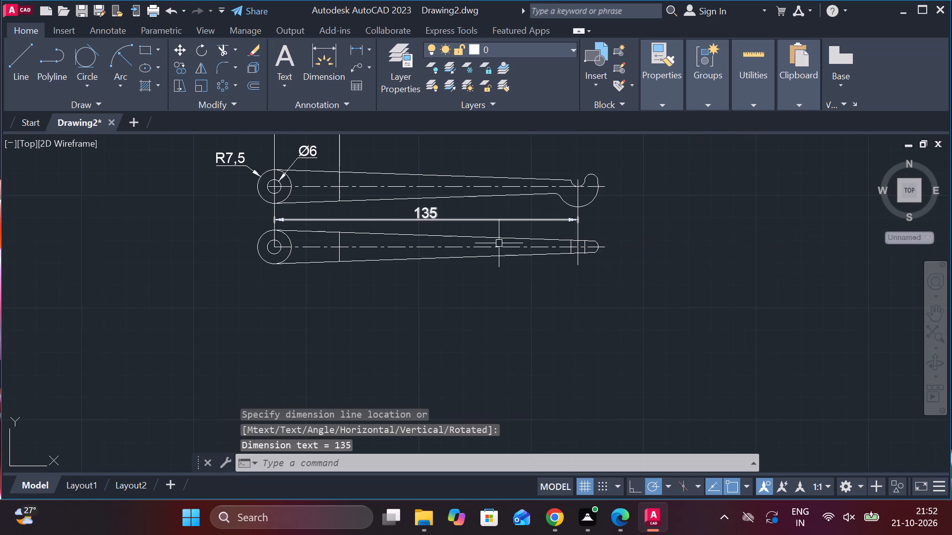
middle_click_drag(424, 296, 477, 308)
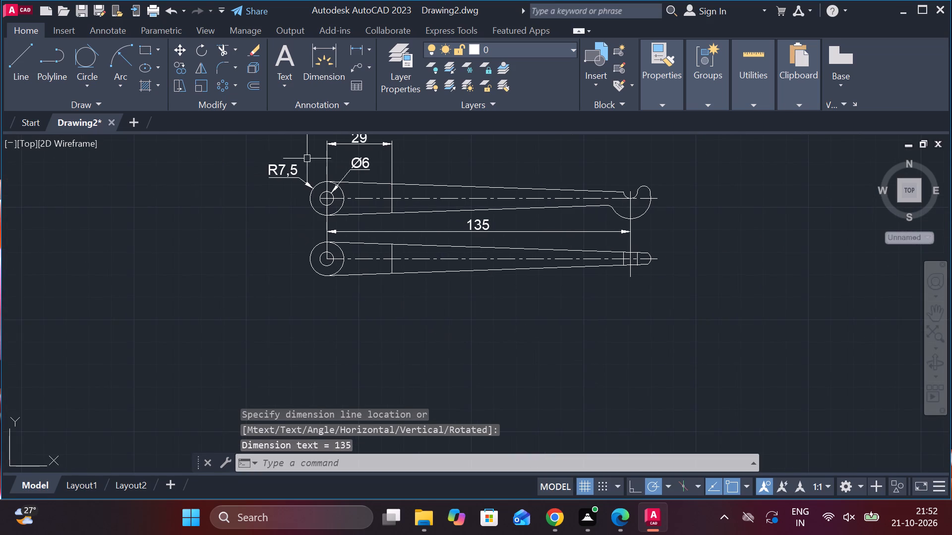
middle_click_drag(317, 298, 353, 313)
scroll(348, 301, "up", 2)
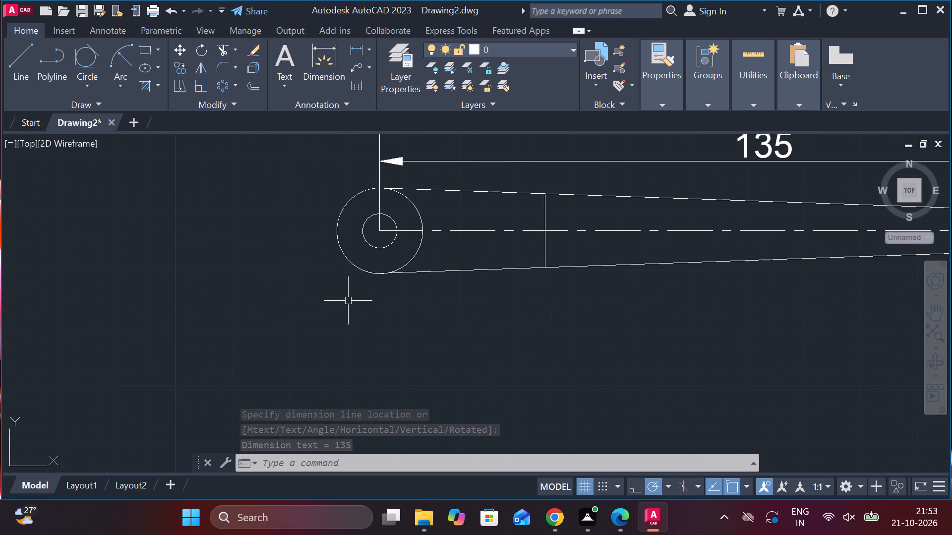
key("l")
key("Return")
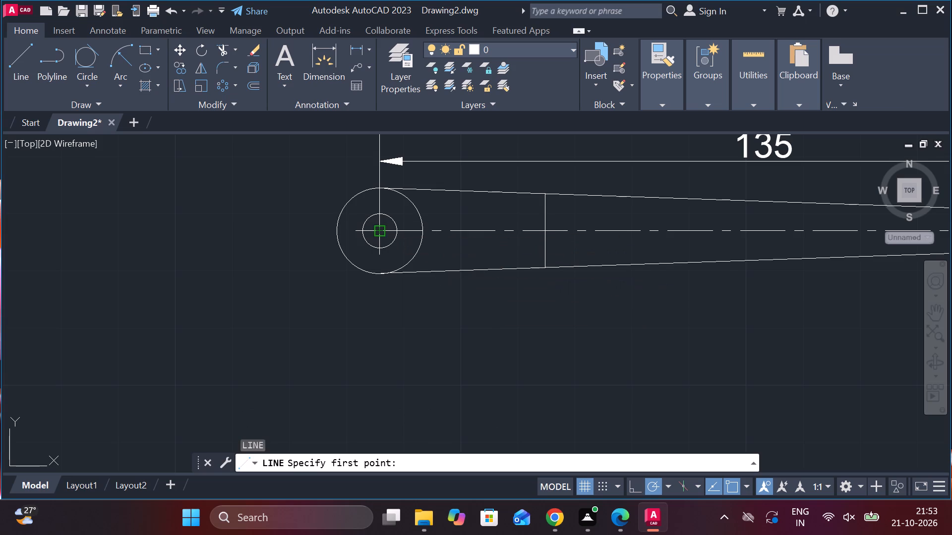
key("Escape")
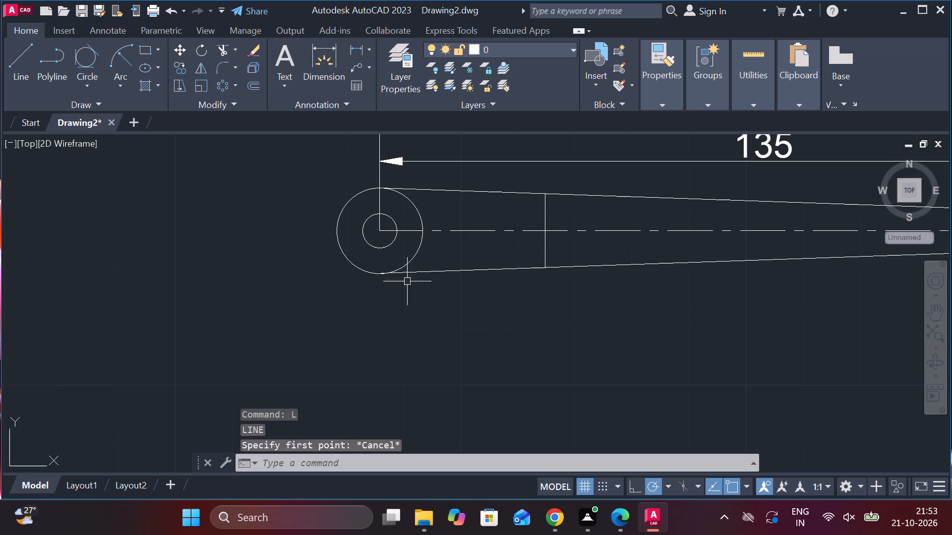
Draw a three-sided open rectangle below the lower arm's eye, with 7.5 horizontal sides and a 7 vertical side, open toward the left.
key("l")
key("Return")
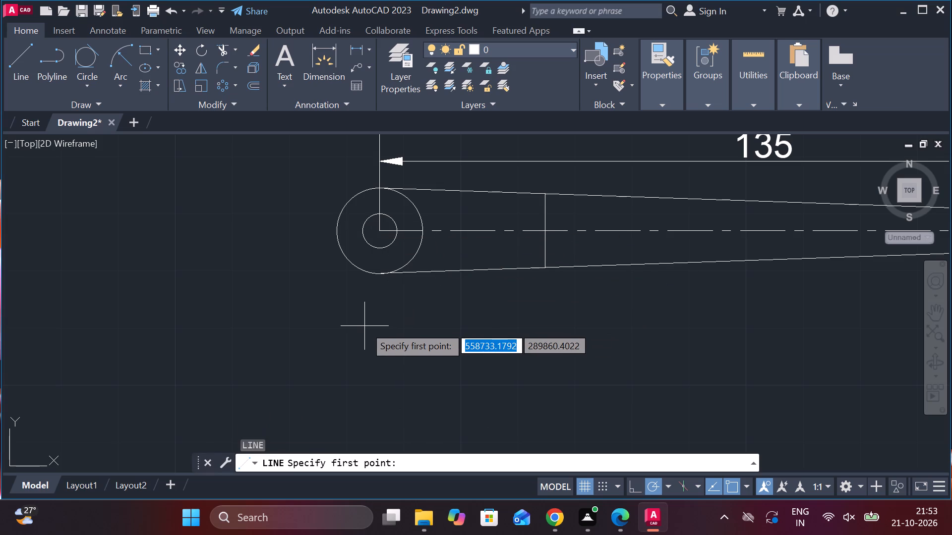
left_click(364, 326)
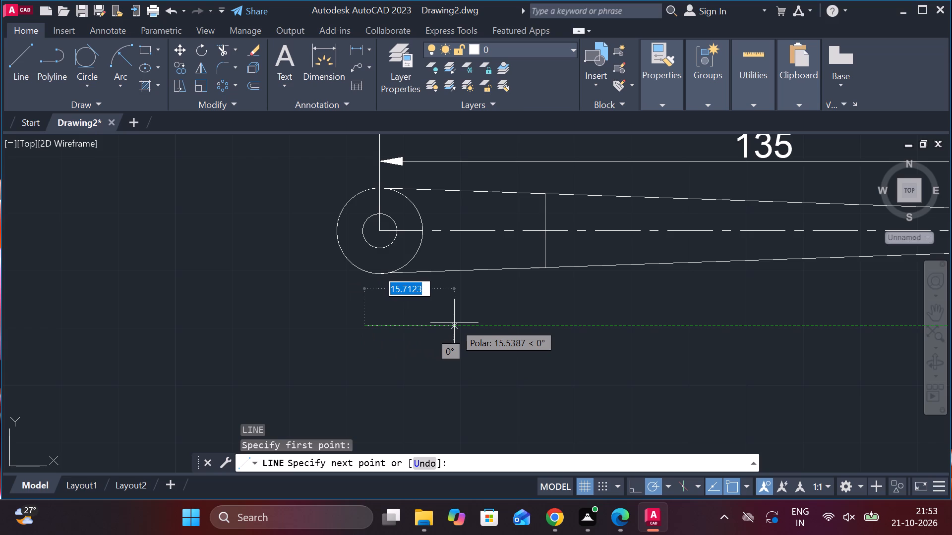
type("7.")
key("5")
key("Return")
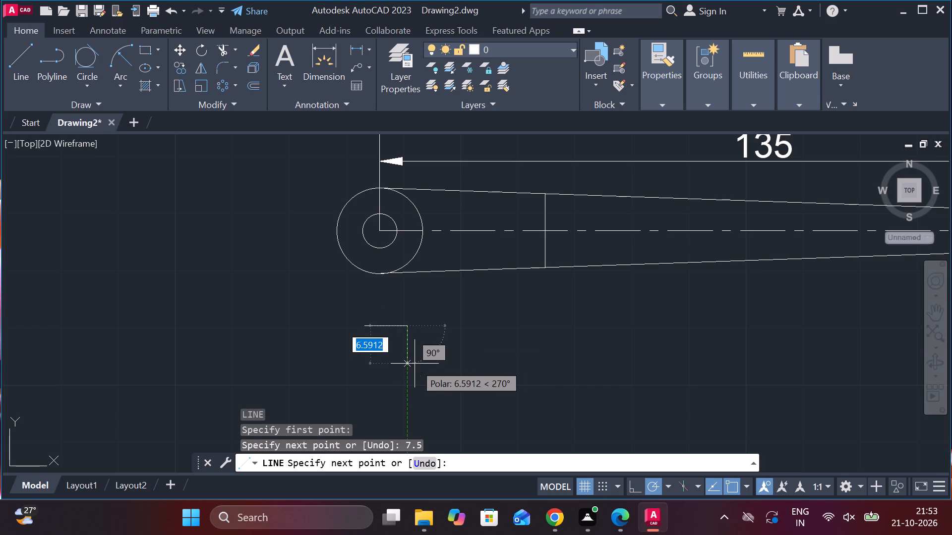
key("7")
key("Return")
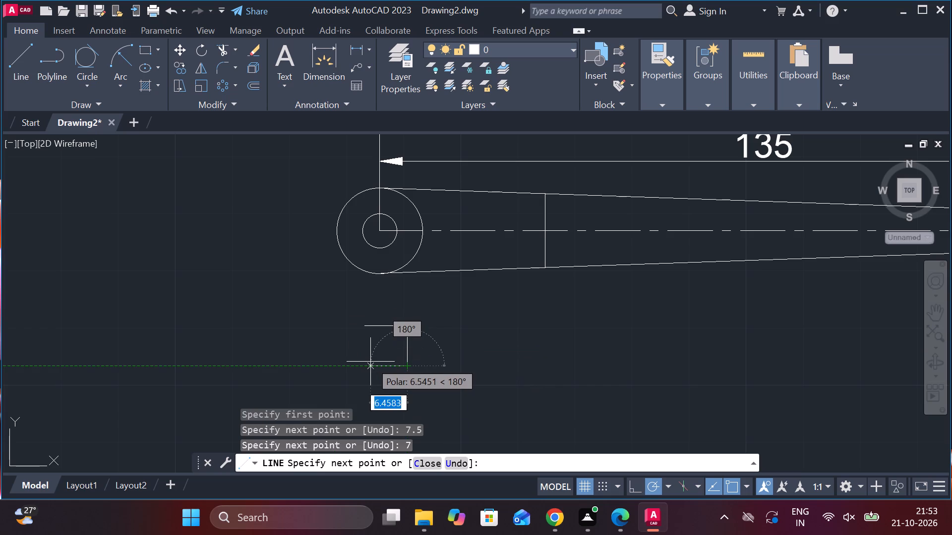
type("7.5")
key("Return")
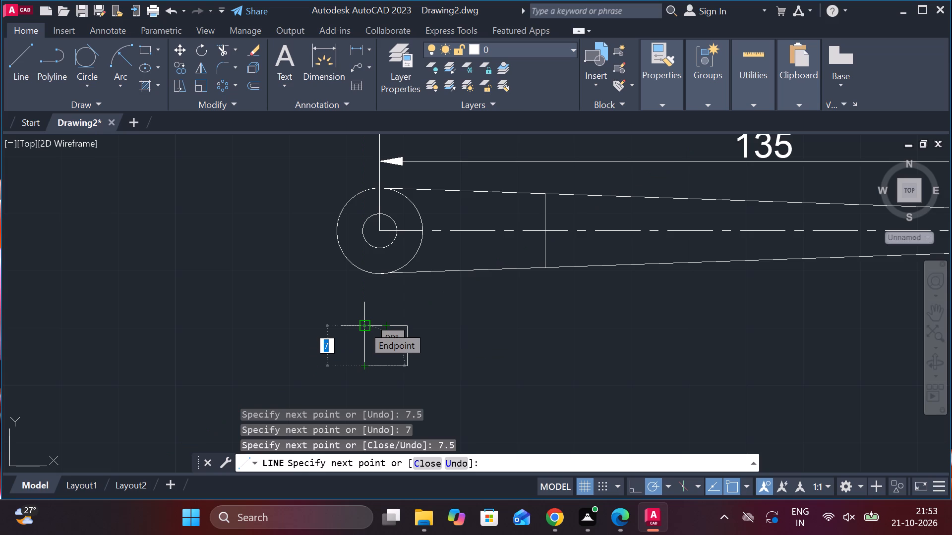
key("Escape")
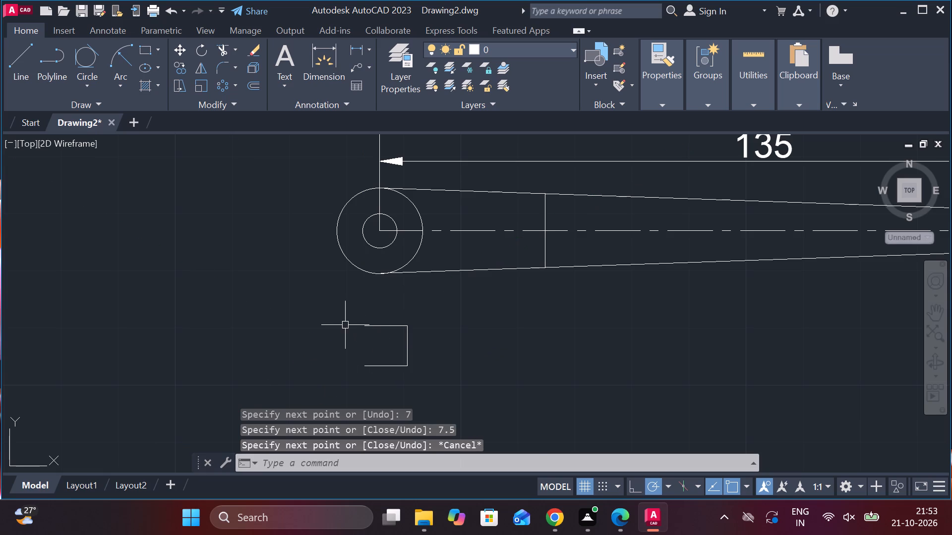
Move the open rectangle from its vertical side's midpoint to the right quadrant of the lower eye's inner circle.
left_click(339, 312)
left_click(434, 372)
key("m")
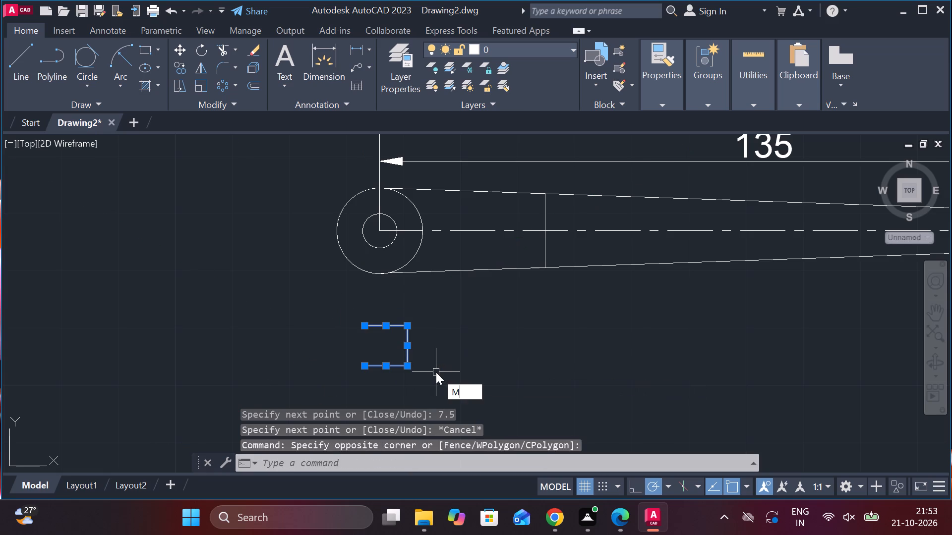
key("Return")
left_click(410, 346)
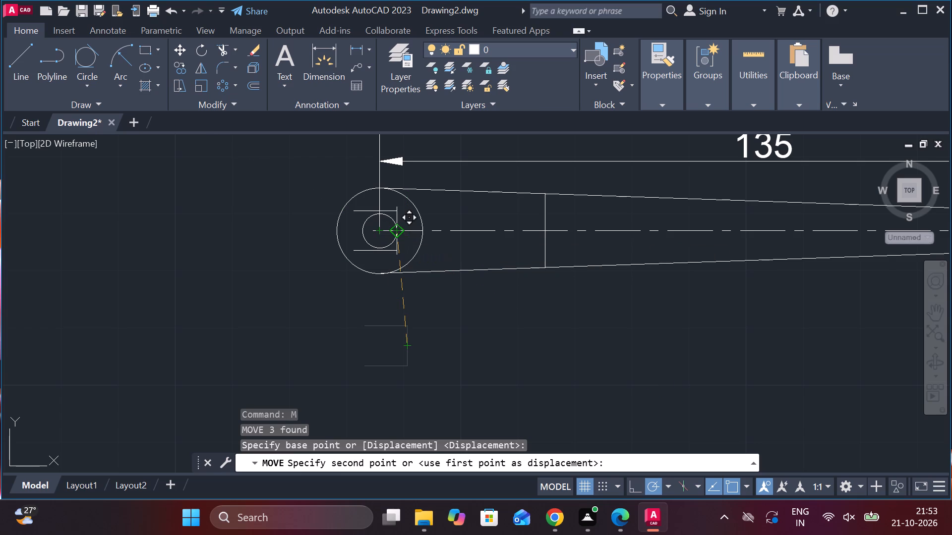
left_click(397, 234)
key("Escape")
Extend the slot's two horizontal lines to the outer circle of the lower eye.
type("EX")
key("space")
left_click(359, 211)
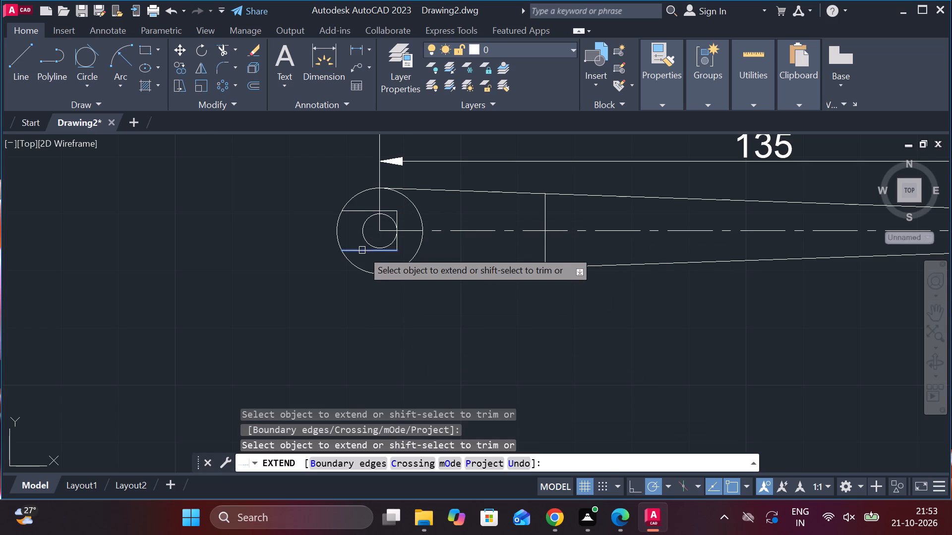
left_click(362, 250)
key("Escape")
Trim the outer circle across the slot's open mouth and remove the inner circle from the lower eye.
type("TR")
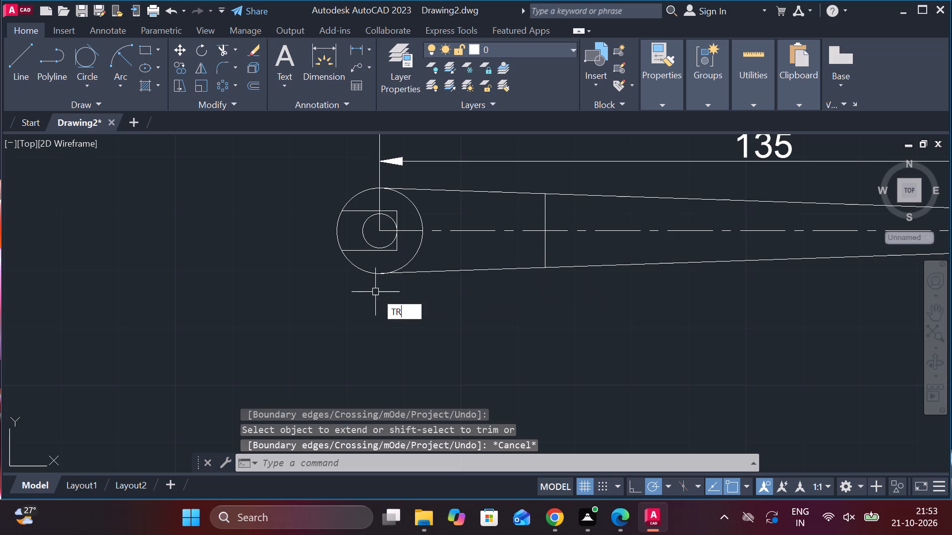
key("space")
left_click(339, 224)
left_click(366, 232)
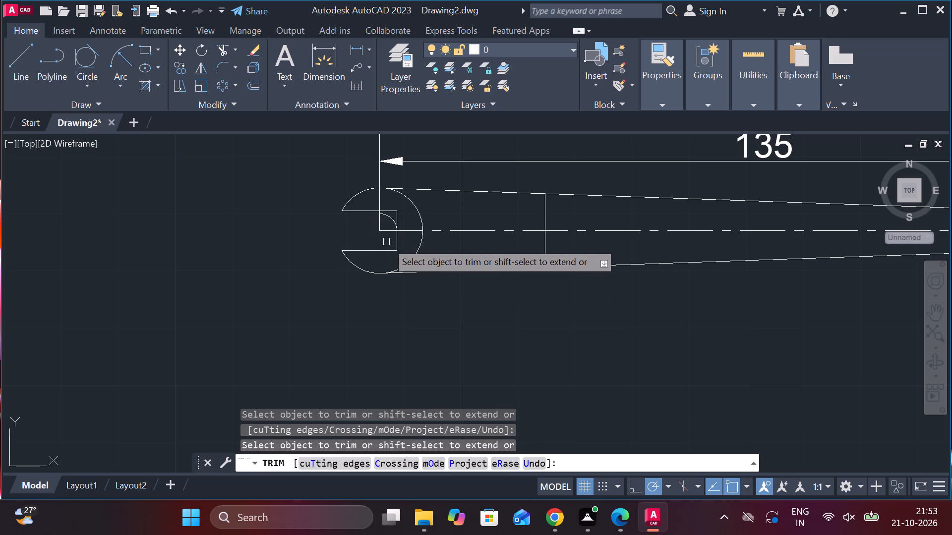
left_click(388, 221)
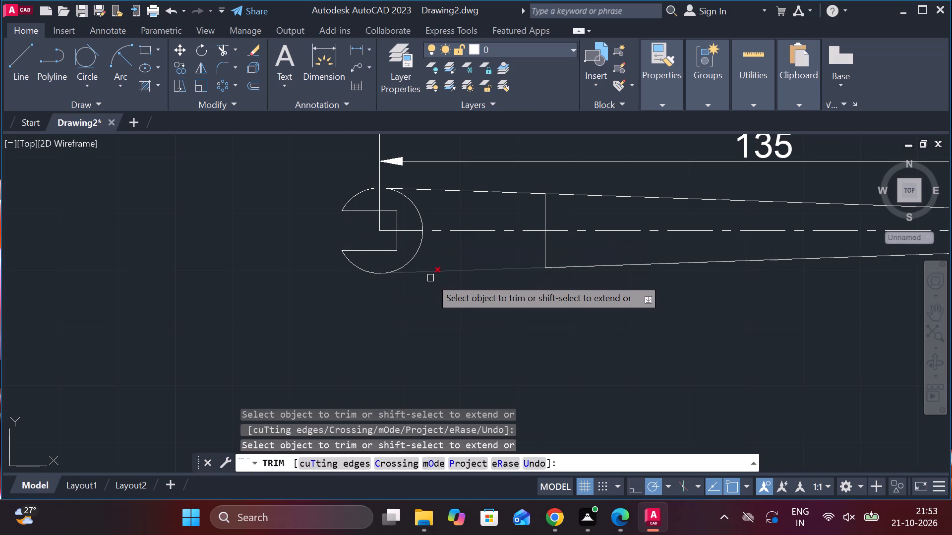
scroll(428, 283, "down", 1)
key("Escape")
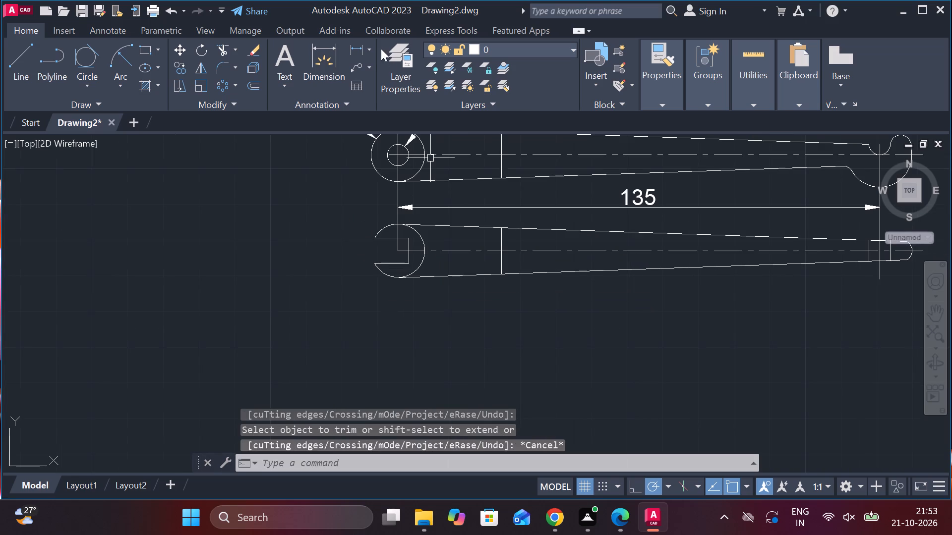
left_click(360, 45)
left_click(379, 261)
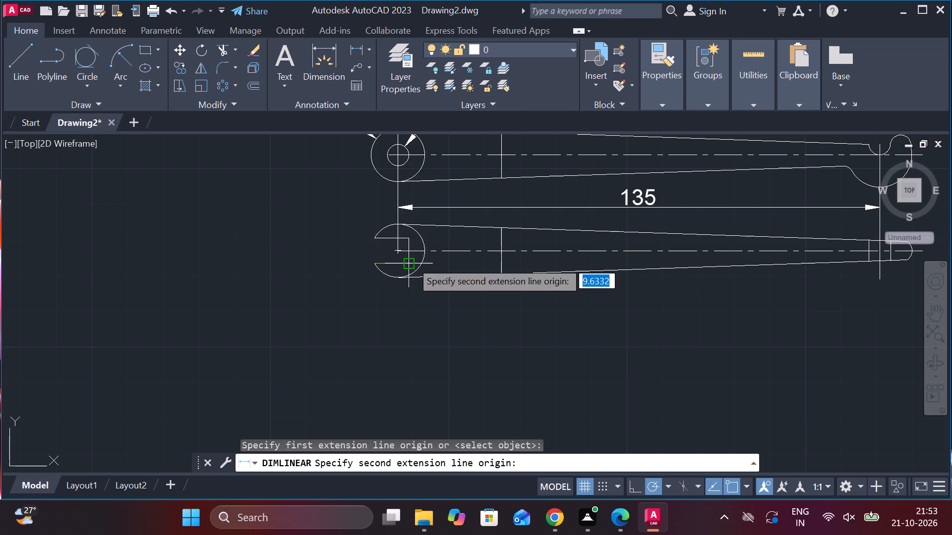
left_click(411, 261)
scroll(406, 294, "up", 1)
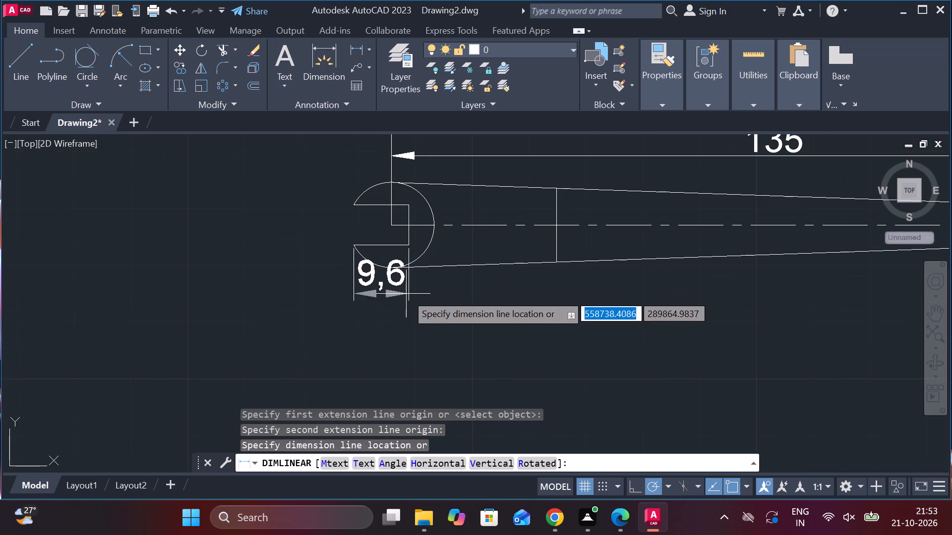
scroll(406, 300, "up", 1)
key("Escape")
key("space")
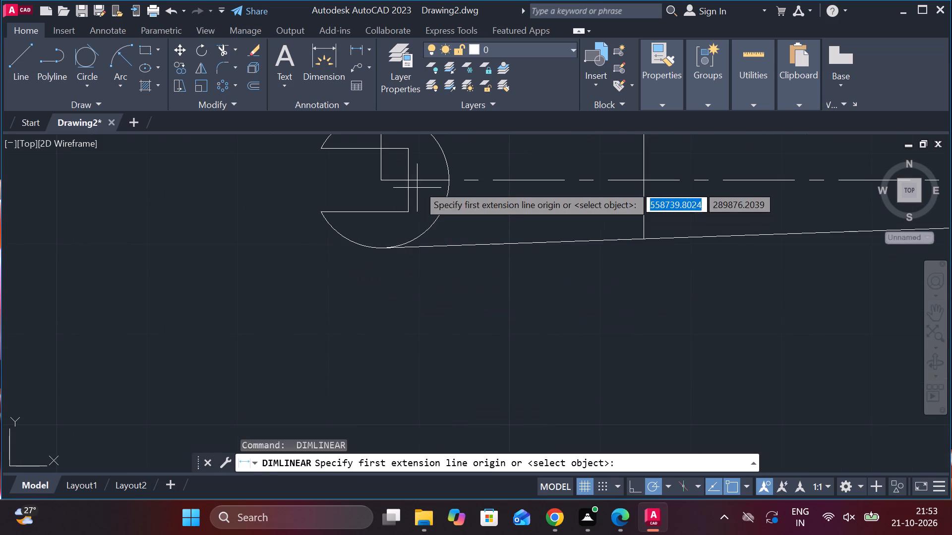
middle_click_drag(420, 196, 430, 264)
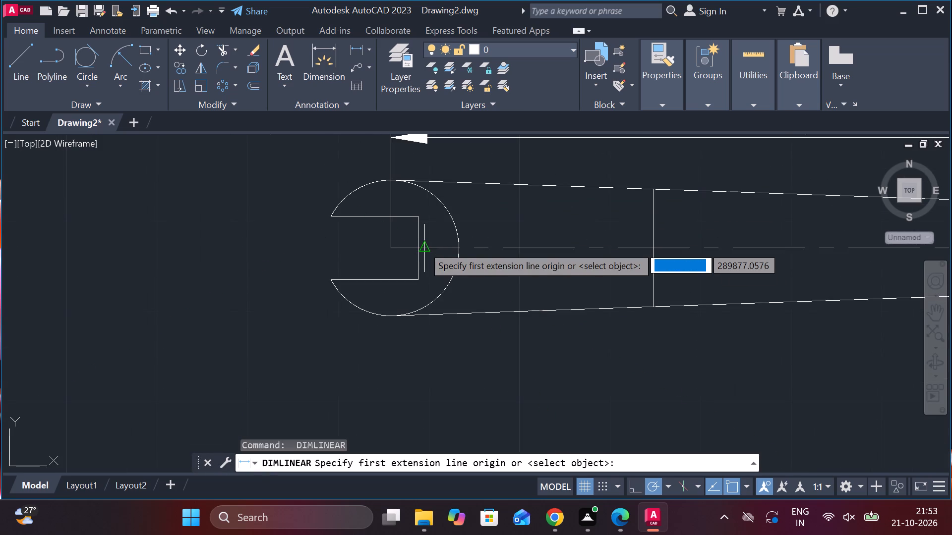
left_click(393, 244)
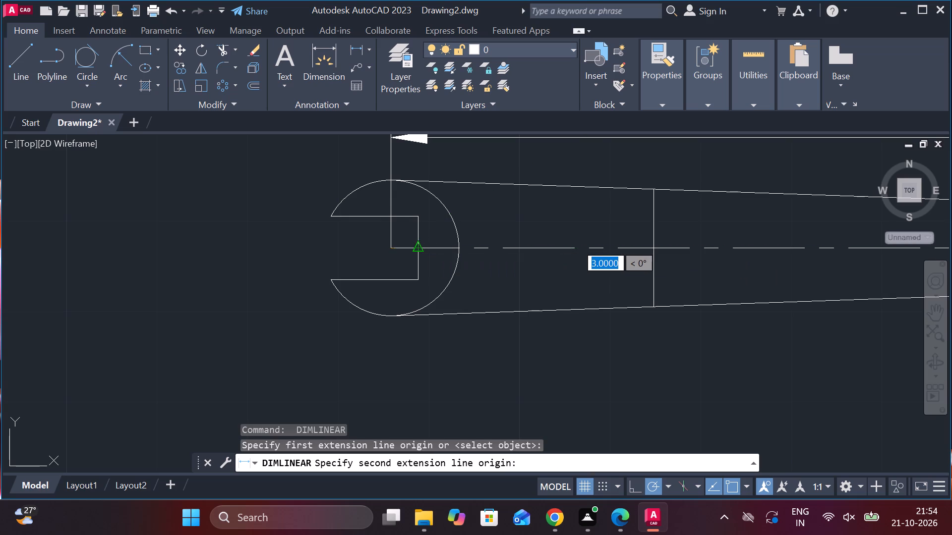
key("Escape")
Offset the slot's vertical end line by 4 toward the arm.
left_click(419, 233)
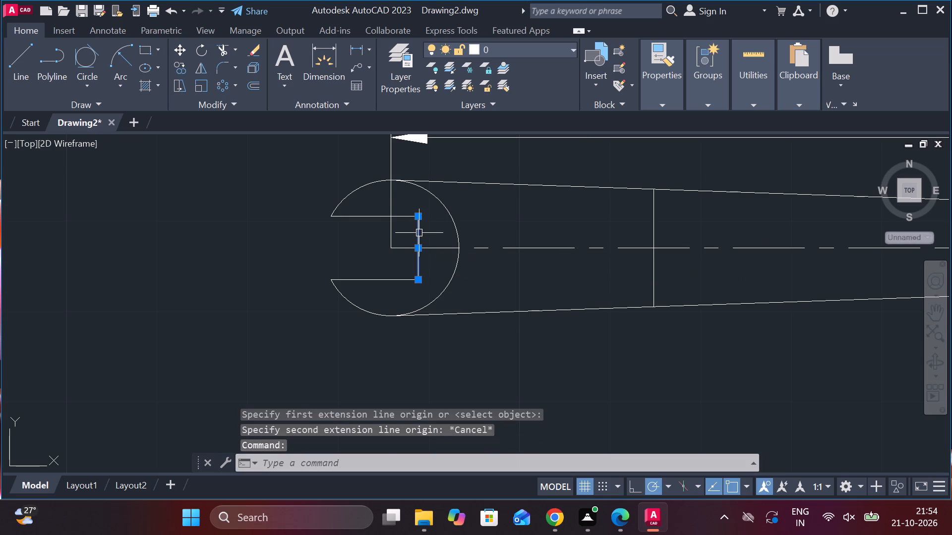
key("o")
key("Return")
key("Return")
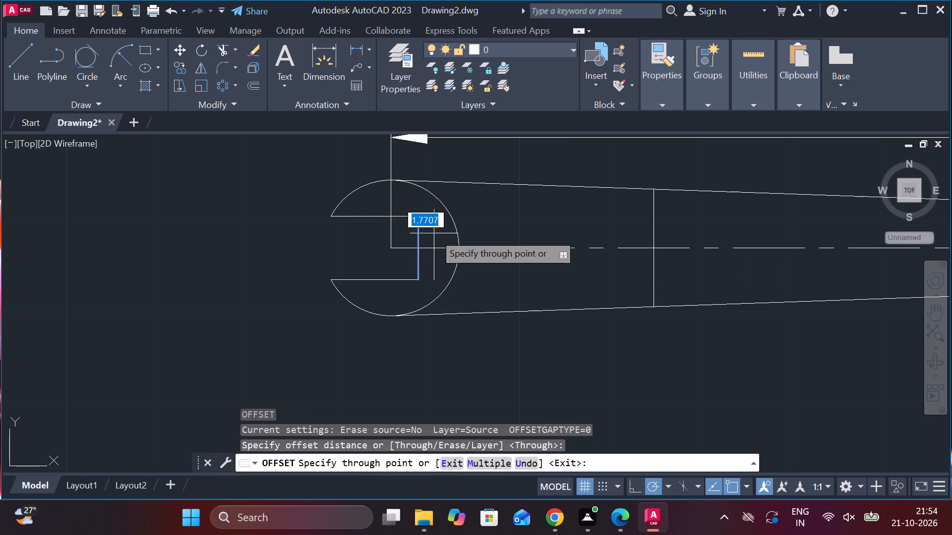
type("4")
key("space")
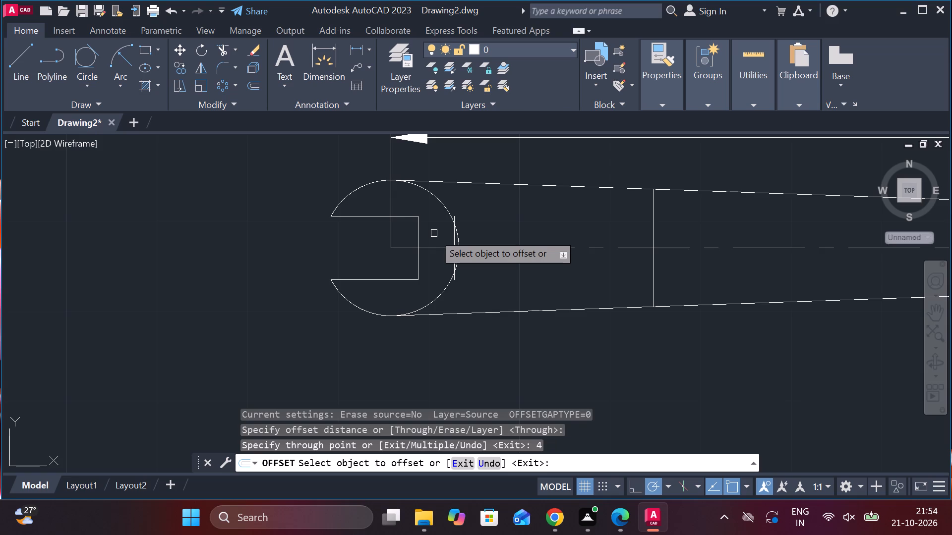
key("Escape")
Extend the slot's two horizontal lines past the original end line to the outer circle's arc.
type("EX")
key("space")
left_click(407, 216)
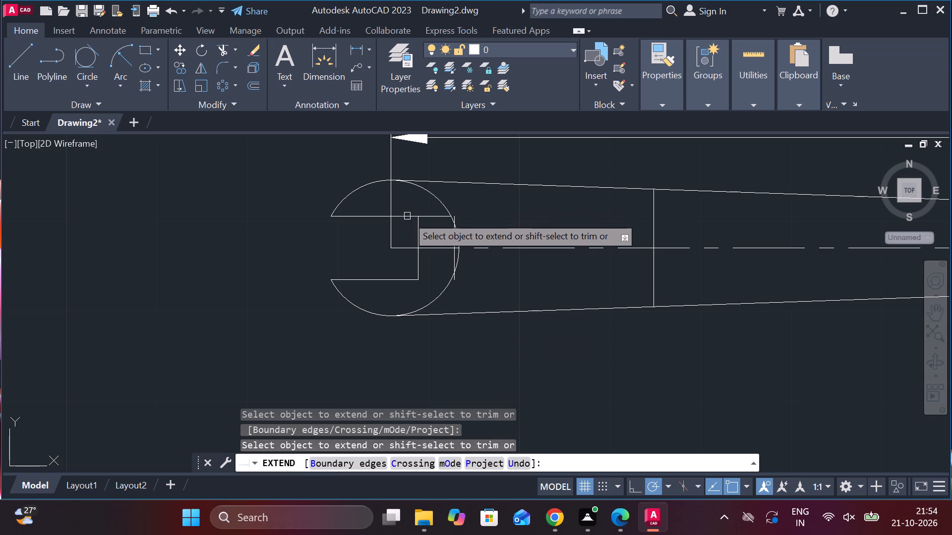
left_click(398, 282)
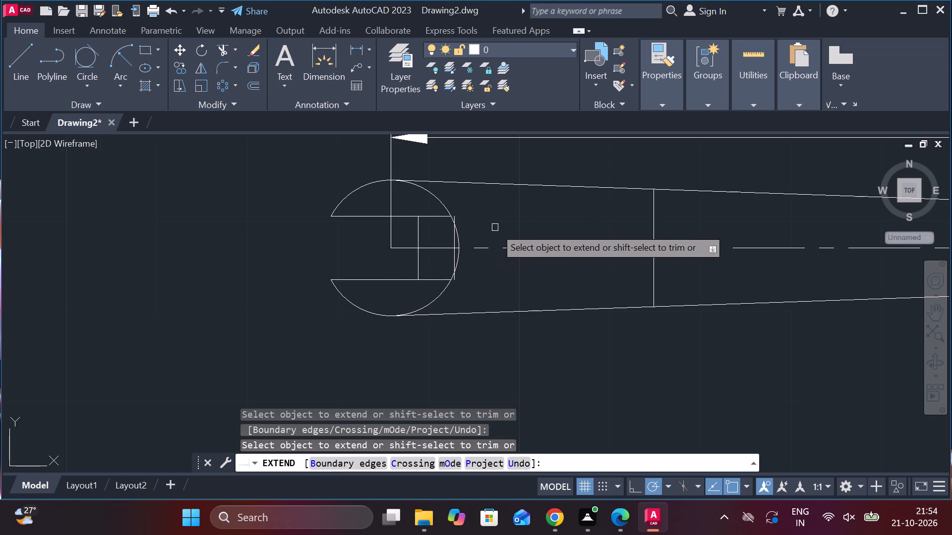
key("Escape")
Trim away the outer circle's arm-side arc between the upper and lower tapered edges, including the small pieces near the offset line.
type("TR")
key("space")
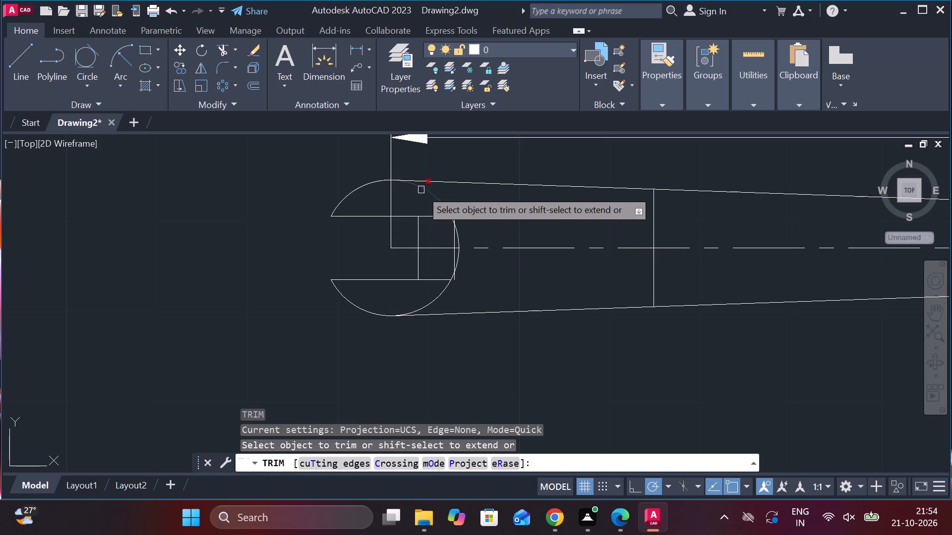
left_click(421, 190)
left_click(461, 235)
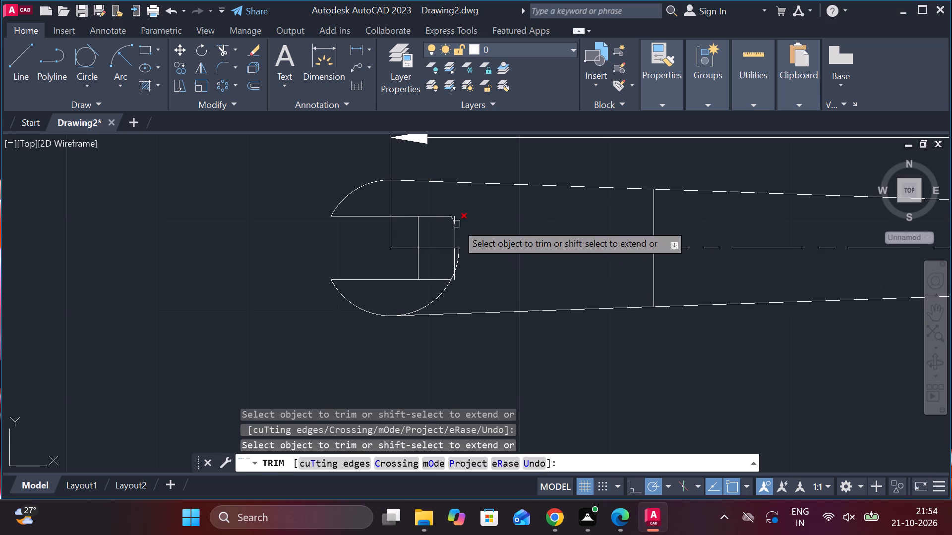
scroll(456, 221, "up", 2)
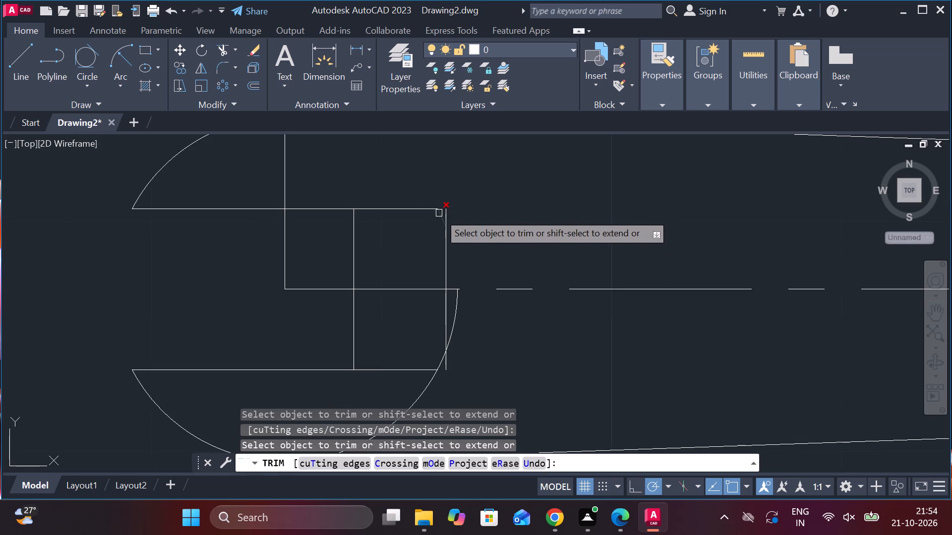
left_click(439, 213)
left_click(459, 299)
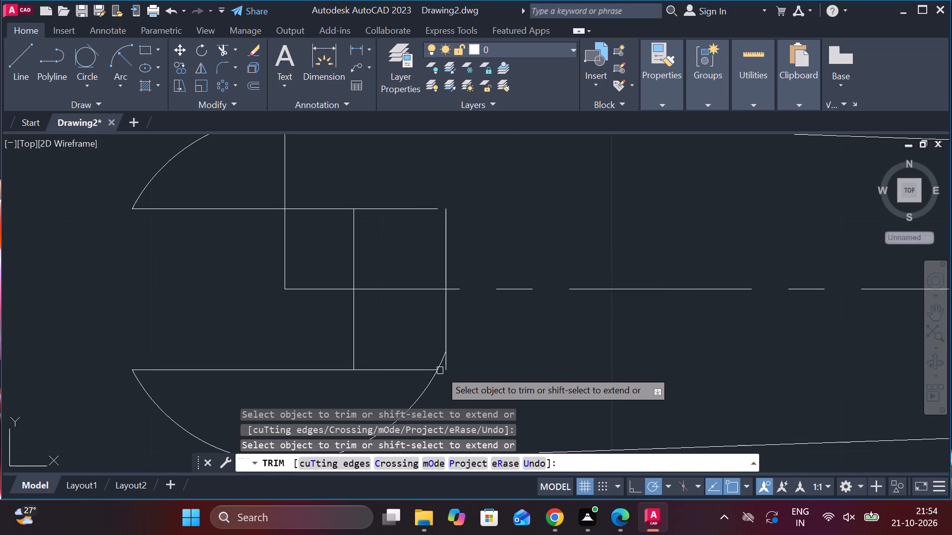
left_click(439, 364)
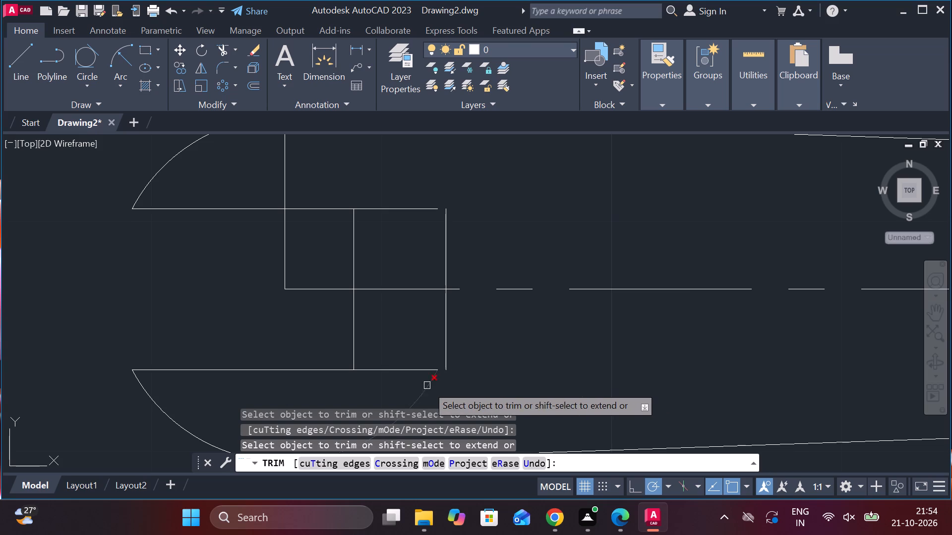
left_click(427, 385)
scroll(487, 369, "down", 1)
key("Escape")
Extend the slot's two horizontal lines to the offset end line, closing the slot's inner corners.
type("EX")
key("space")
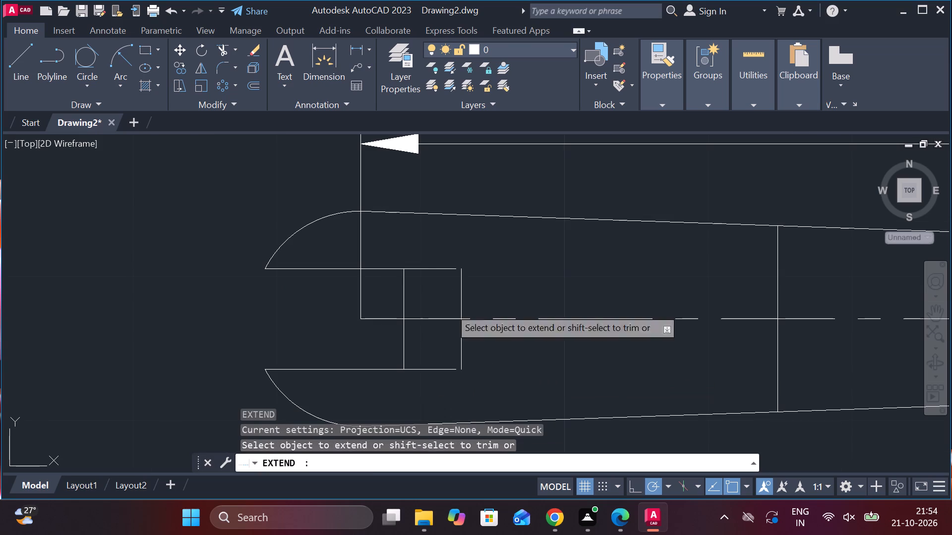
left_click(443, 271)
left_click(440, 367)
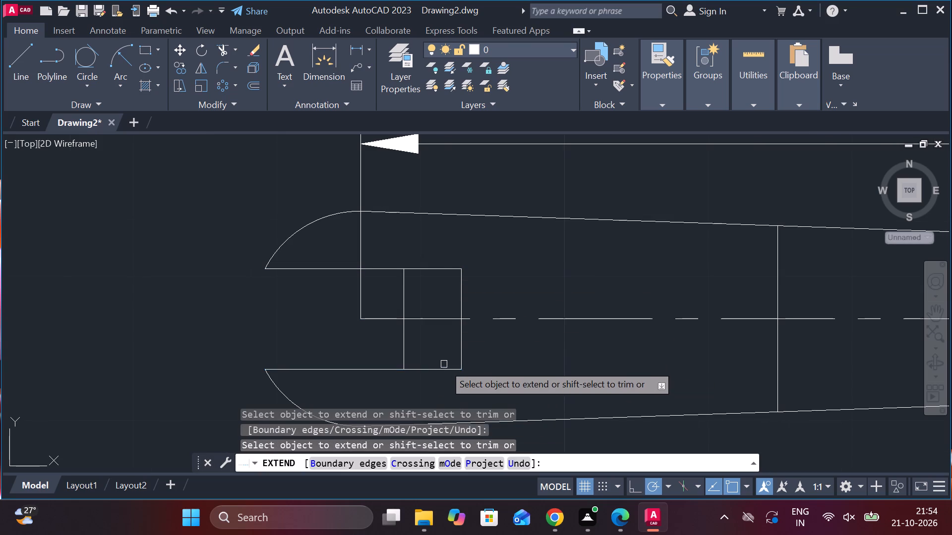
scroll(444, 364, "down", 1)
scroll(465, 320, "down", 3)
key("Escape")
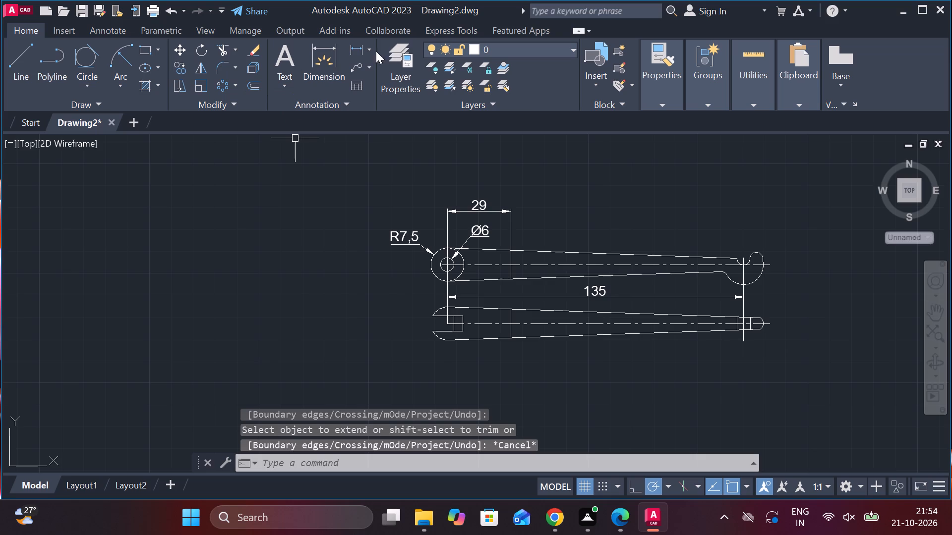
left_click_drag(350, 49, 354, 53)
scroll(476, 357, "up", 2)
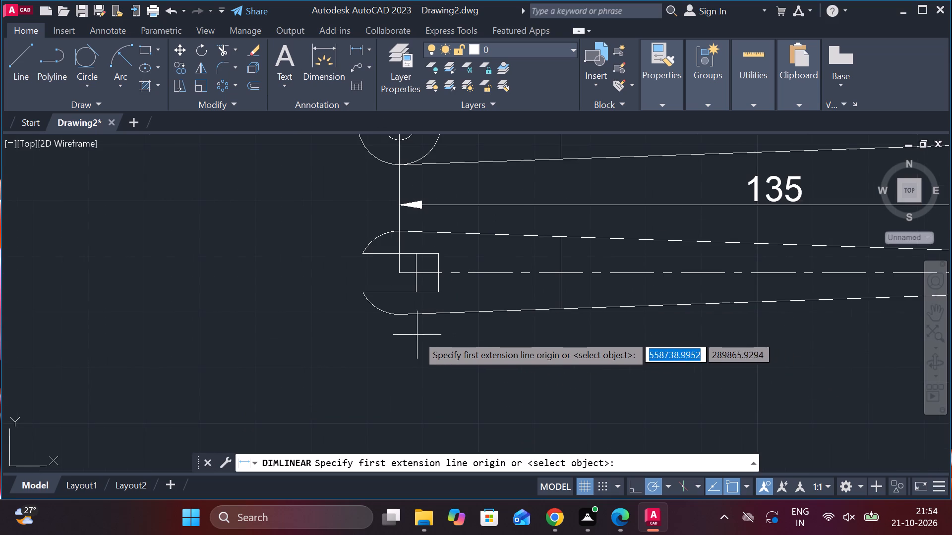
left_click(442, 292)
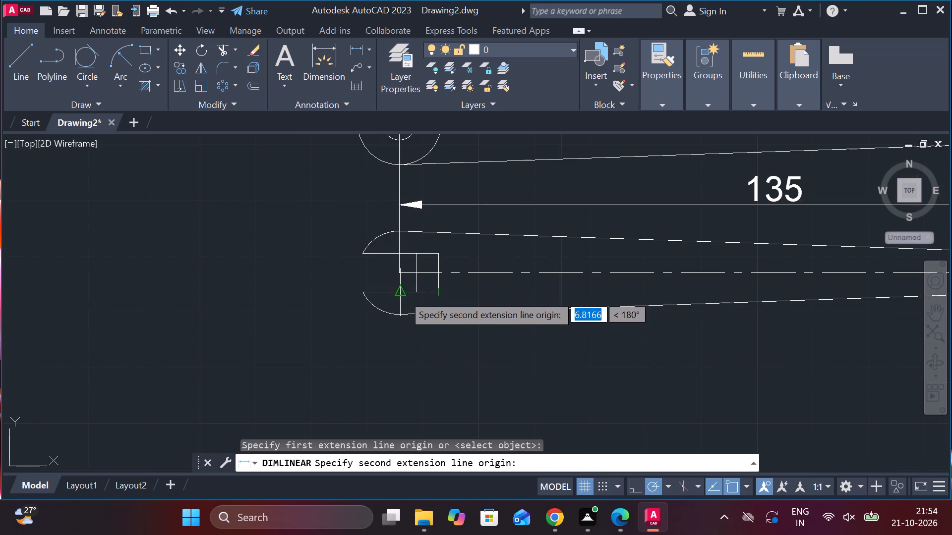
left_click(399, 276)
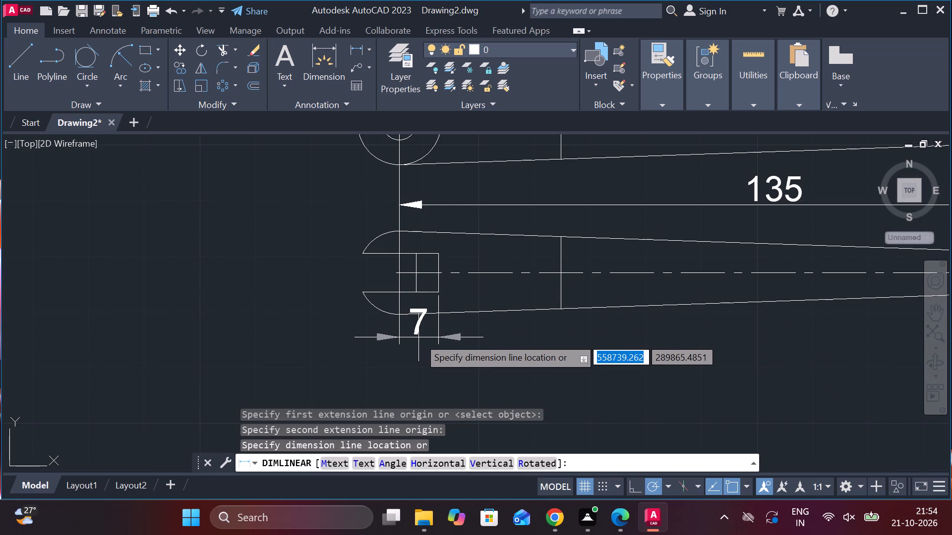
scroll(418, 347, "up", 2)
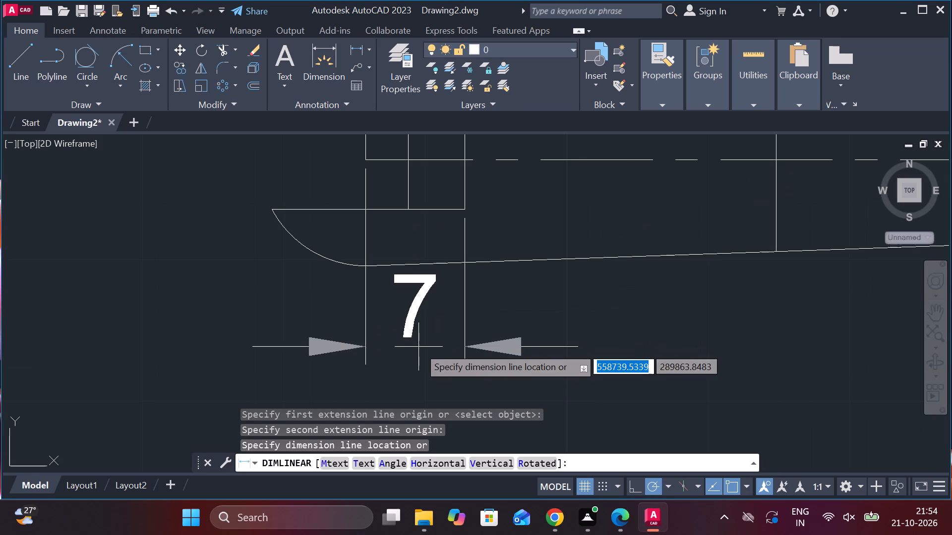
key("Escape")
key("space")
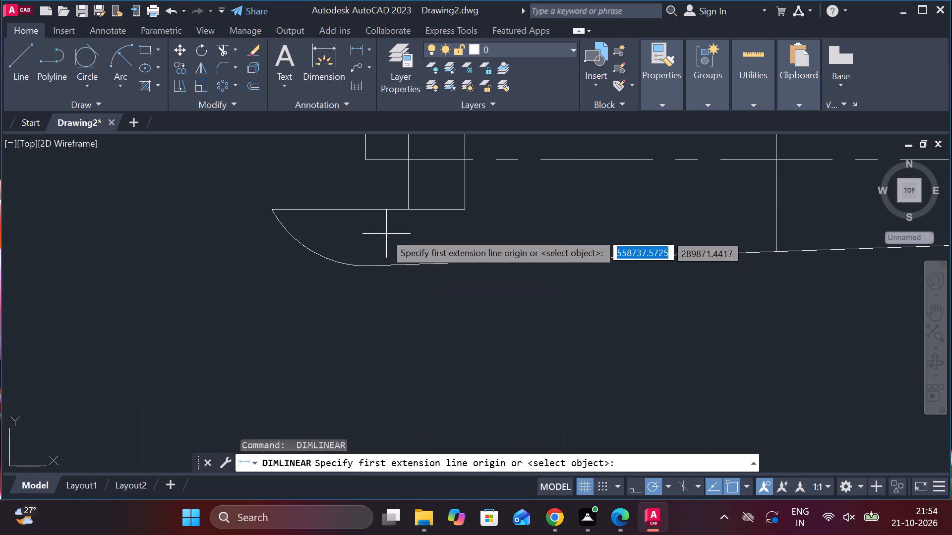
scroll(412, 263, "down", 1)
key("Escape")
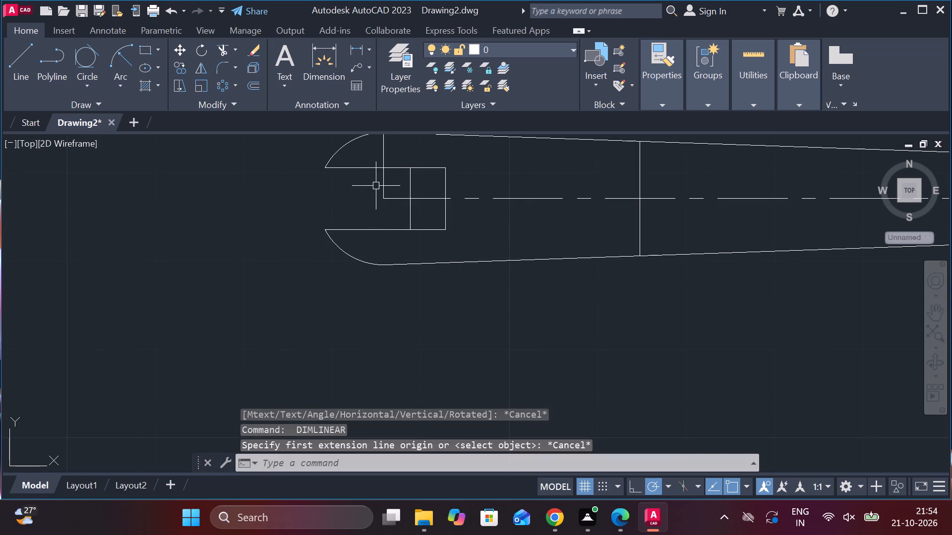
Stretch the eye's vertical centre line down past the lower view's bottom edge.
left_click(383, 181)
left_click(385, 198)
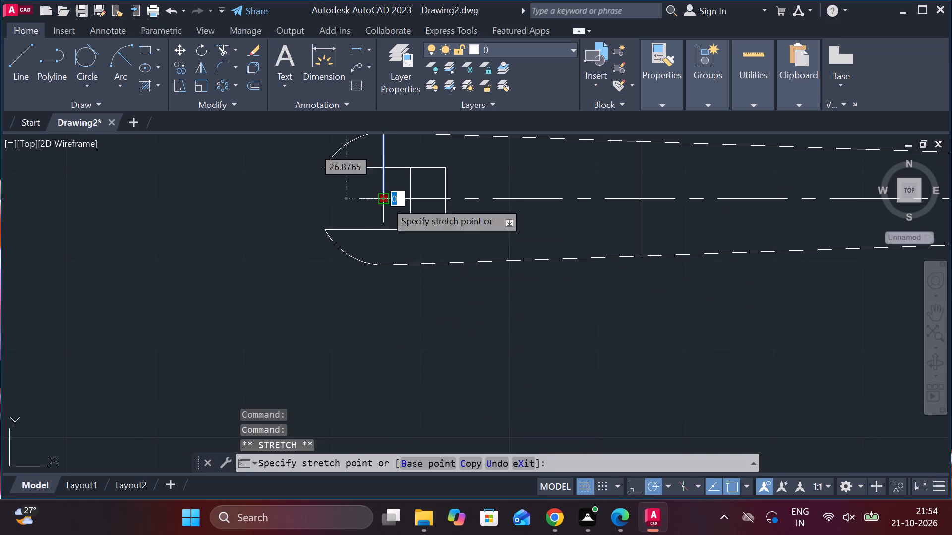
left_click(388, 299)
key("Escape")
scroll(447, 288, "down", 3)
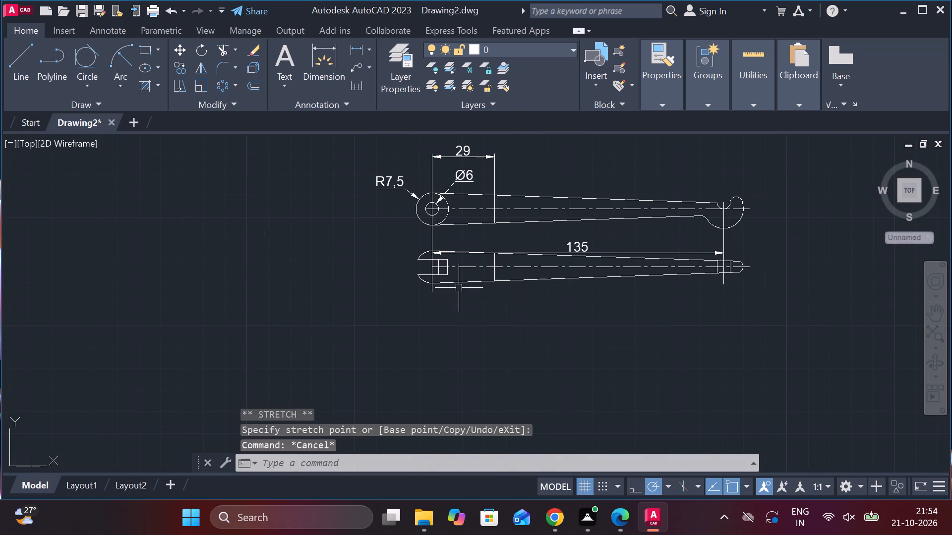
Replace the 135 length dimension with a new linear one between the eye and hook centre lines, placed midway between the two views.
scroll(562, 248, "up", 1)
left_click(581, 244)
type("E")
key("space")
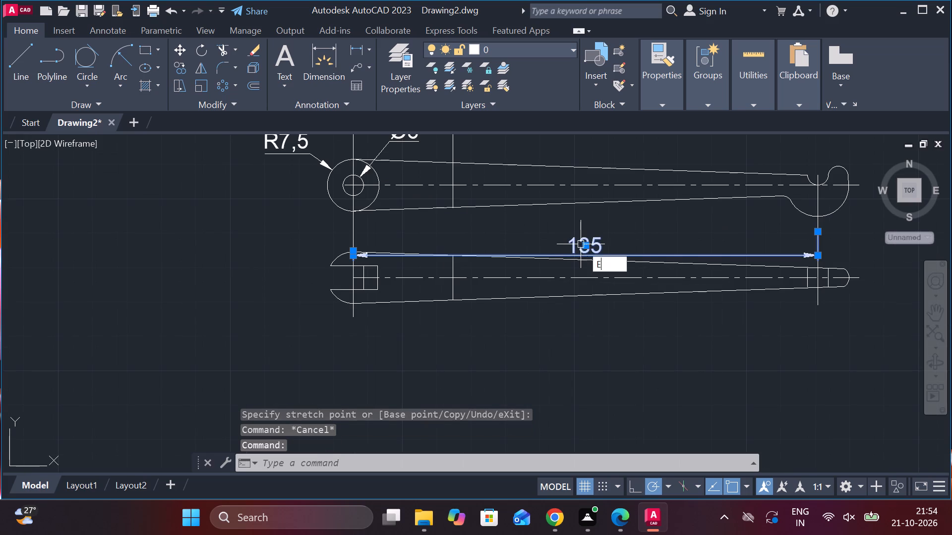
left_click(359, 53)
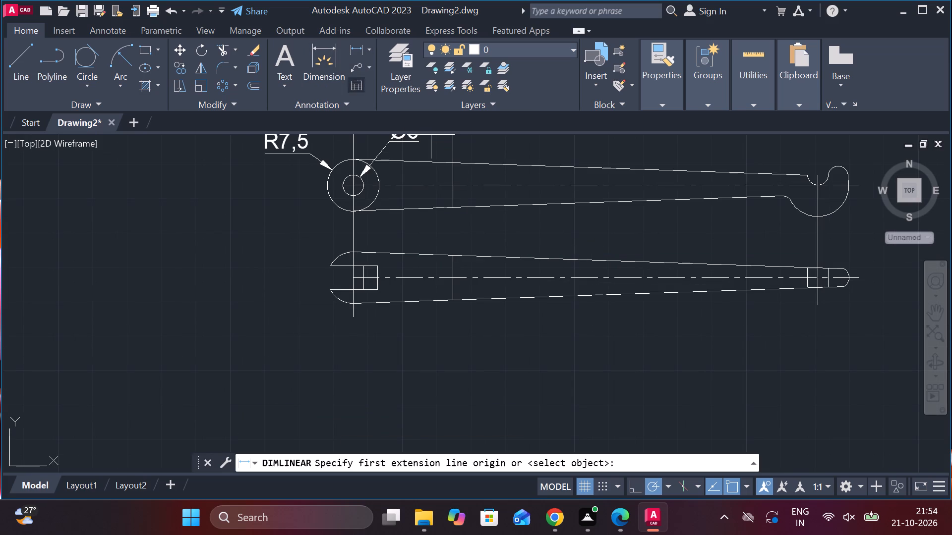
left_click(361, 230)
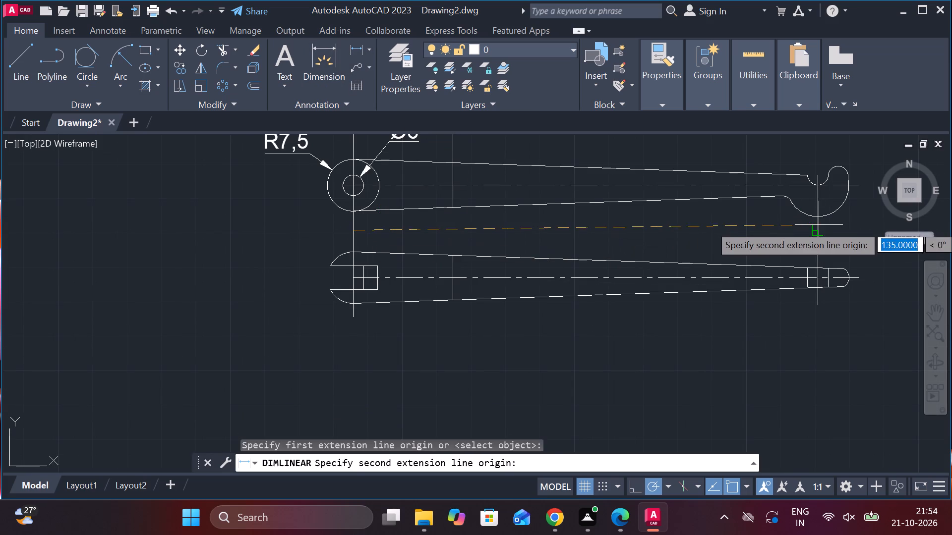
left_click(819, 227)
left_click(751, 235)
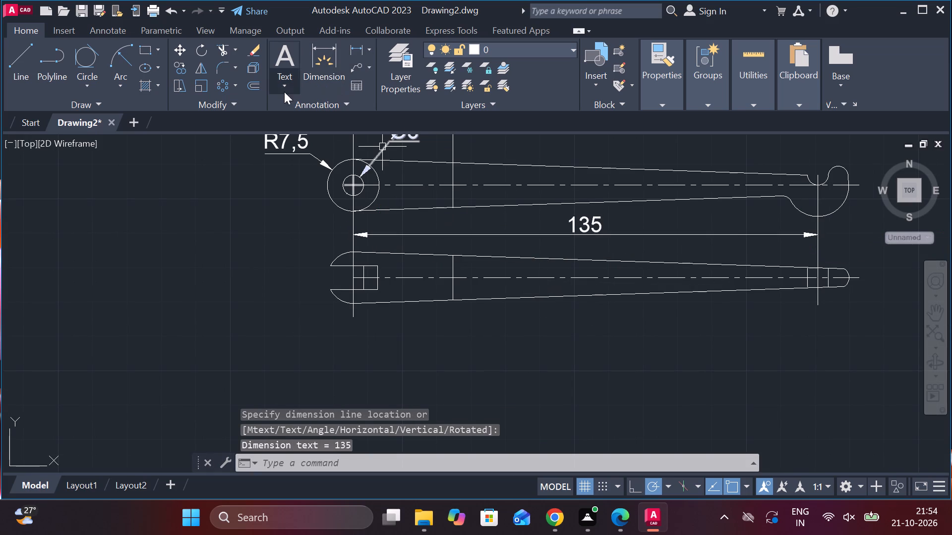
Add a vertical linear dimension for the slot's width at its open end, placed outside the lower view's eye.
left_click(360, 49)
scroll(375, 343, "up", 2)
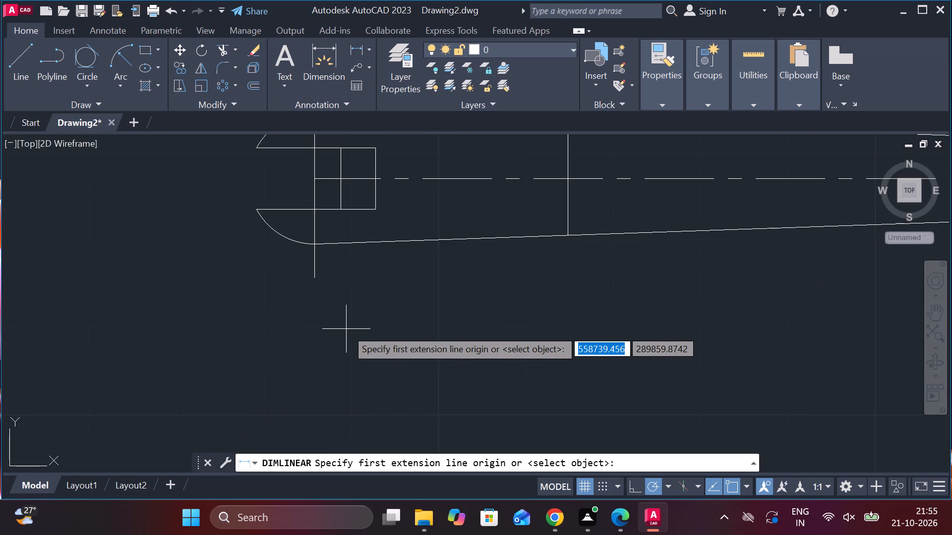
left_click(254, 152)
left_click(258, 202)
left_click(233, 193)
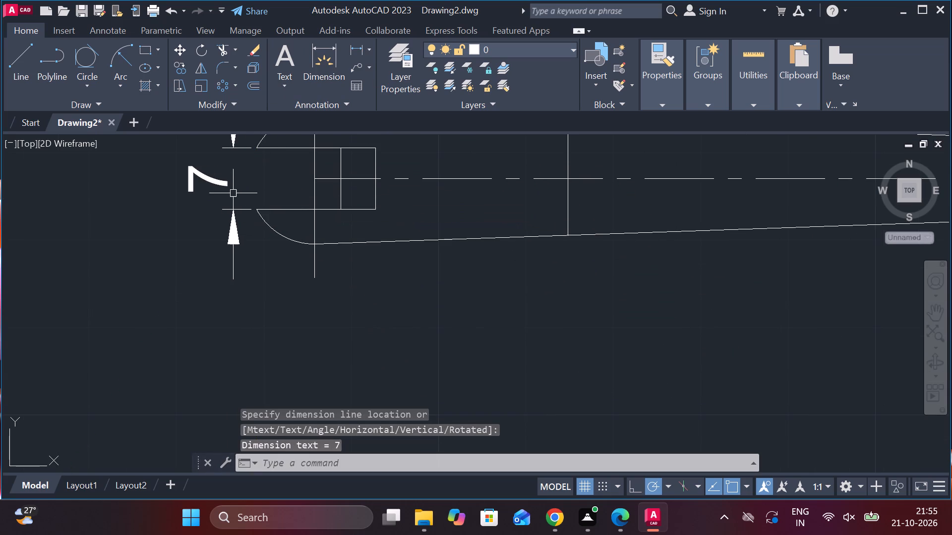
Copy the "6.STEM (MILD STEEL) 1 NO." label to just below the lever's lower view.
scroll(272, 226, "down", 2)
middle_click_drag(477, 292, 497, 365)
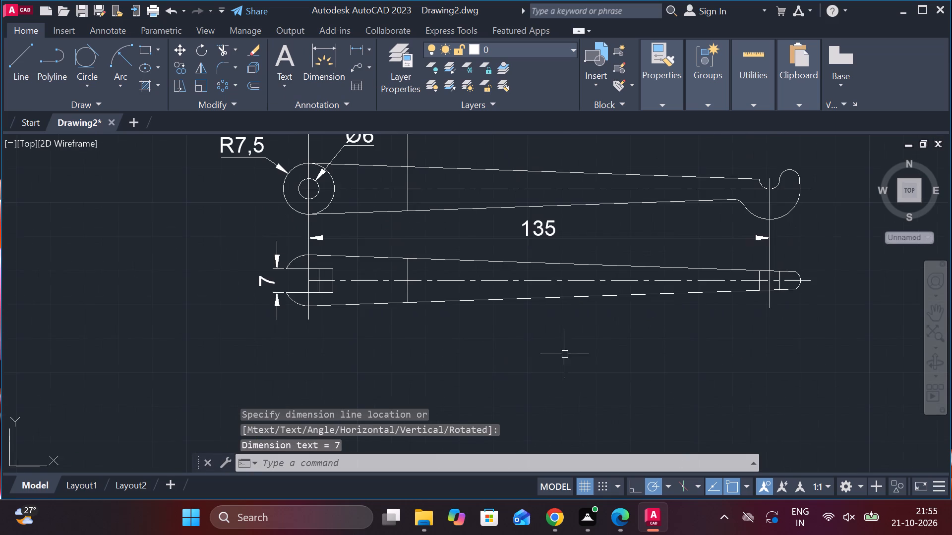
scroll(565, 354, "down", 1)
middle_click_drag(577, 357, 476, 354)
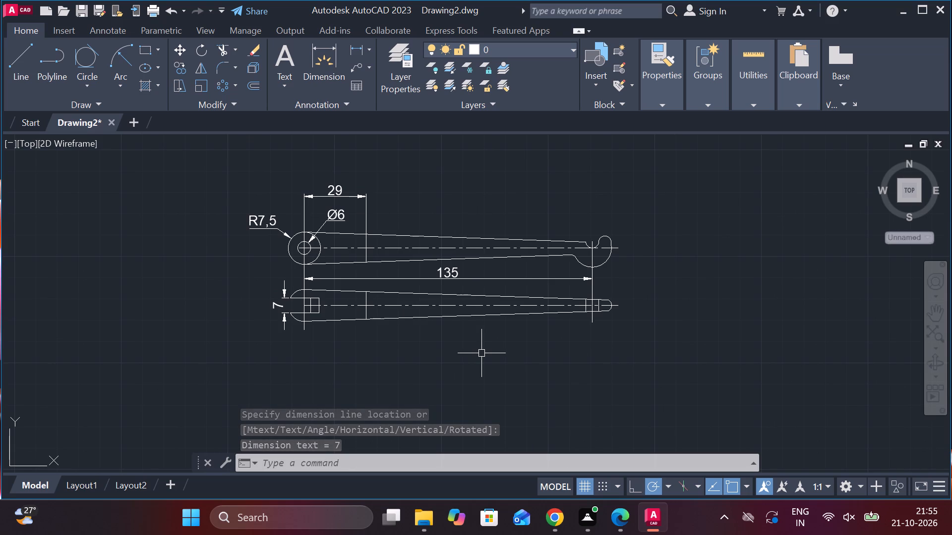
scroll(498, 356, "down", 1)
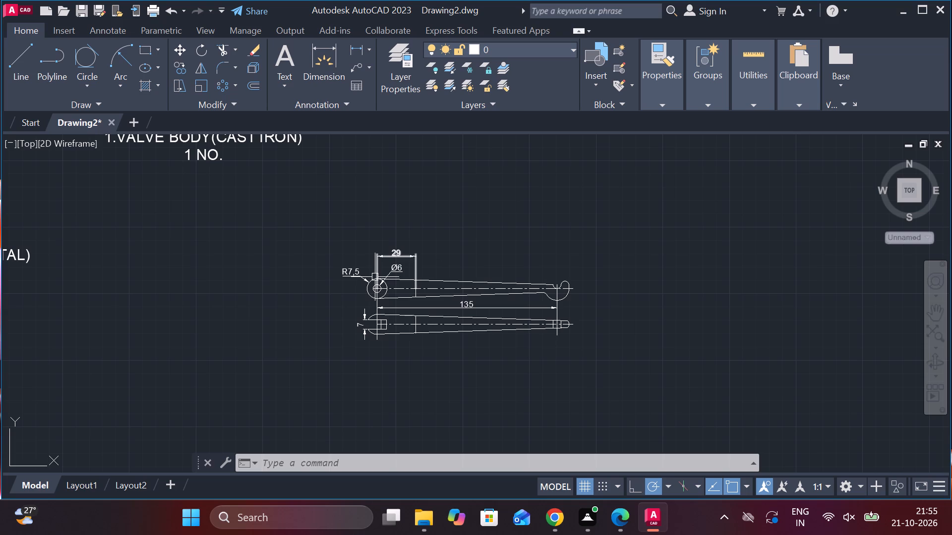
middle_click_drag(280, 244, 503, 341)
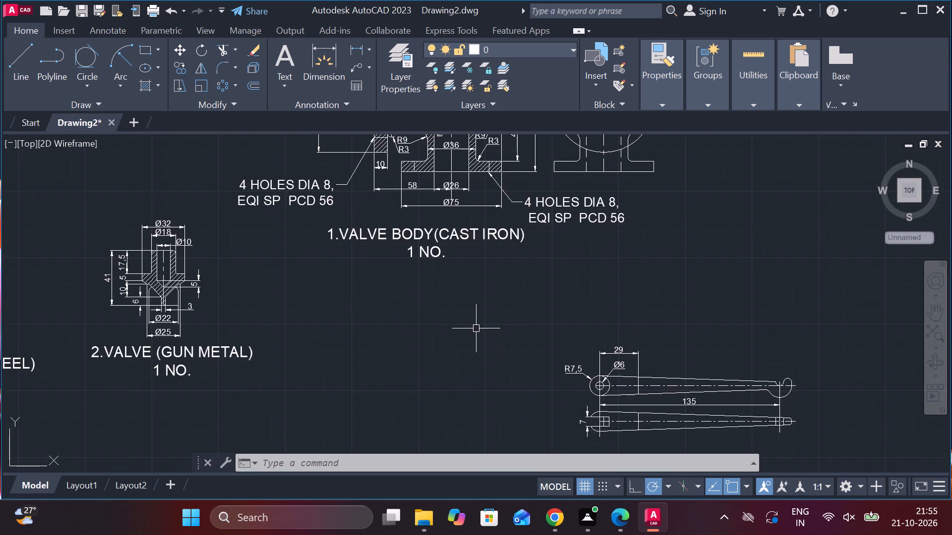
middle_click_drag(476, 328, 578, 375)
middle_click_drag(450, 369, 862, 338)
middle_click_drag(543, 346, 566, 285)
left_click(503, 313)
type("CO")
key("Return")
left_click(533, 364)
scroll(563, 368, "down", 2)
middle_click_drag(680, 359, 624, 350)
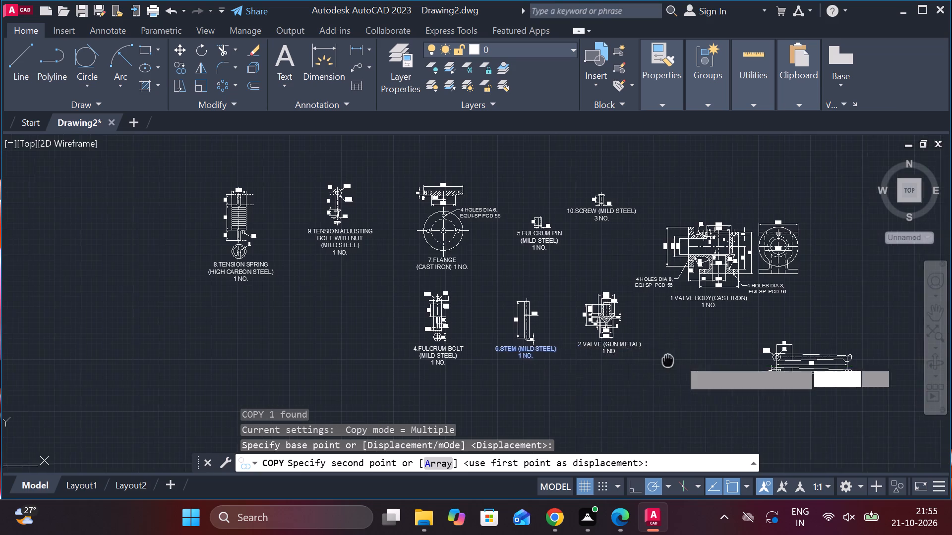
middle_click_drag(624, 350, 404, 301)
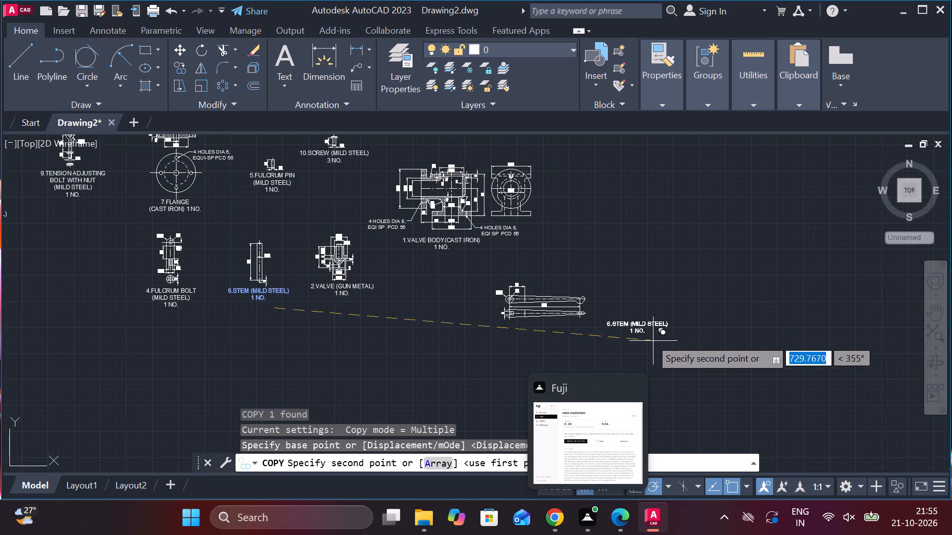
scroll(511, 322, "up", 2)
middle_click_drag(569, 369, 543, 346)
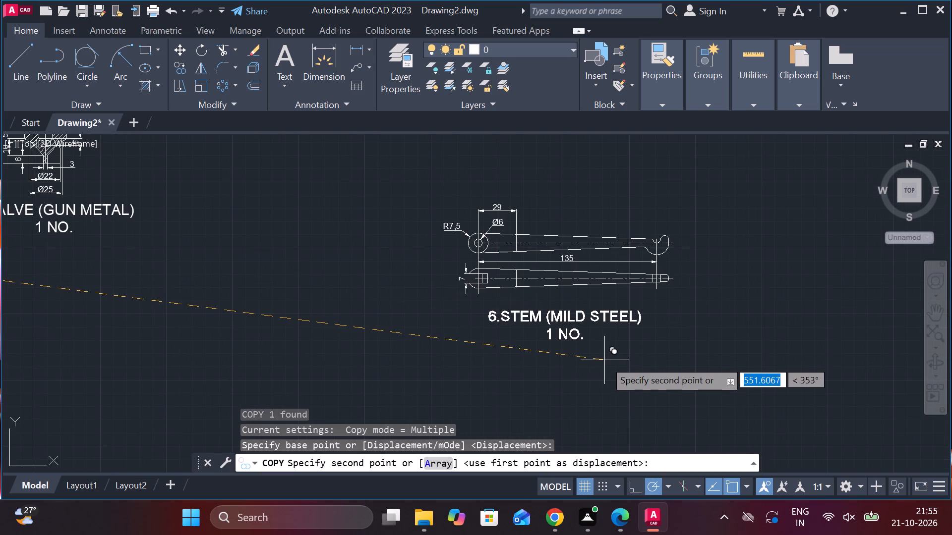
left_click(604, 360)
scroll(610, 355, "up", 1)
key("Escape")
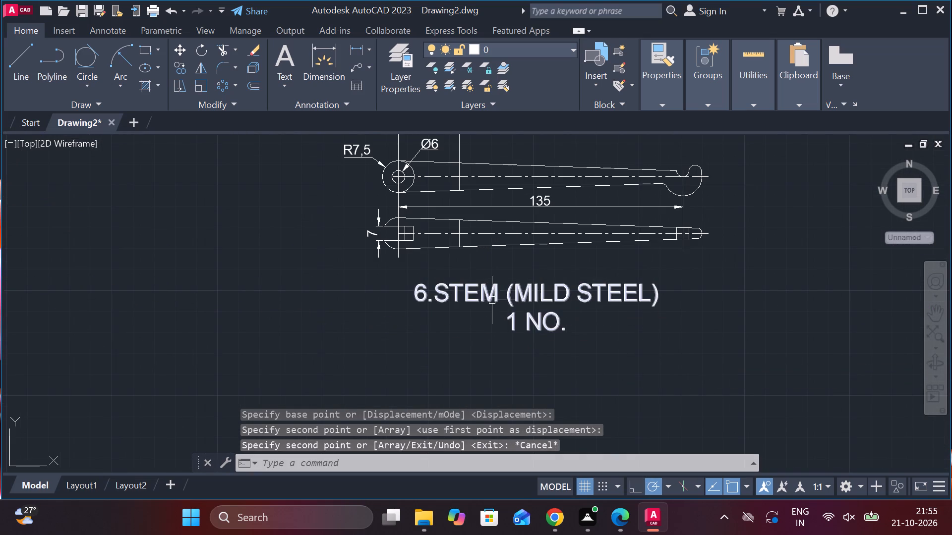
Edit the copied label under the lever to read "2.LEVER (MILD STEEL) 1 NO.".
left_click(481, 300)
double_click(452, 285)
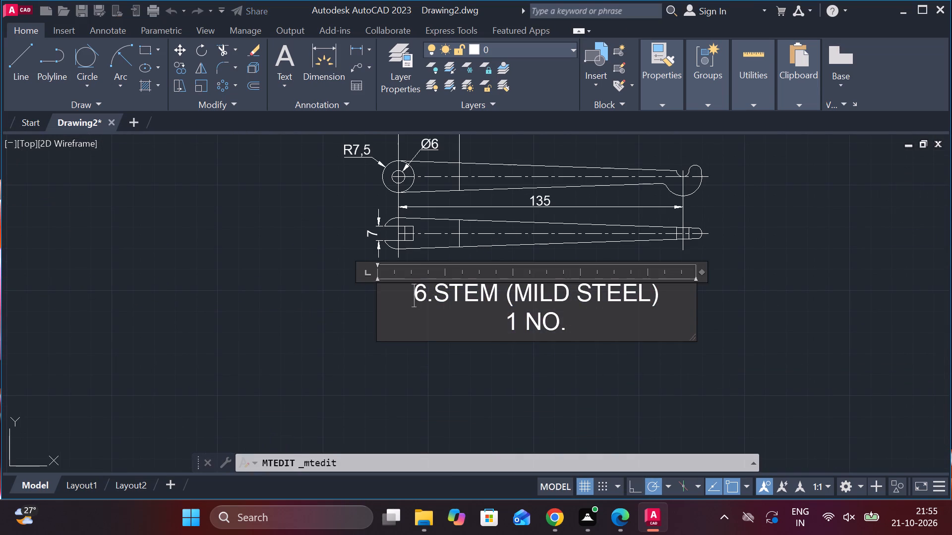
left_click(428, 290)
key("BackSpace")
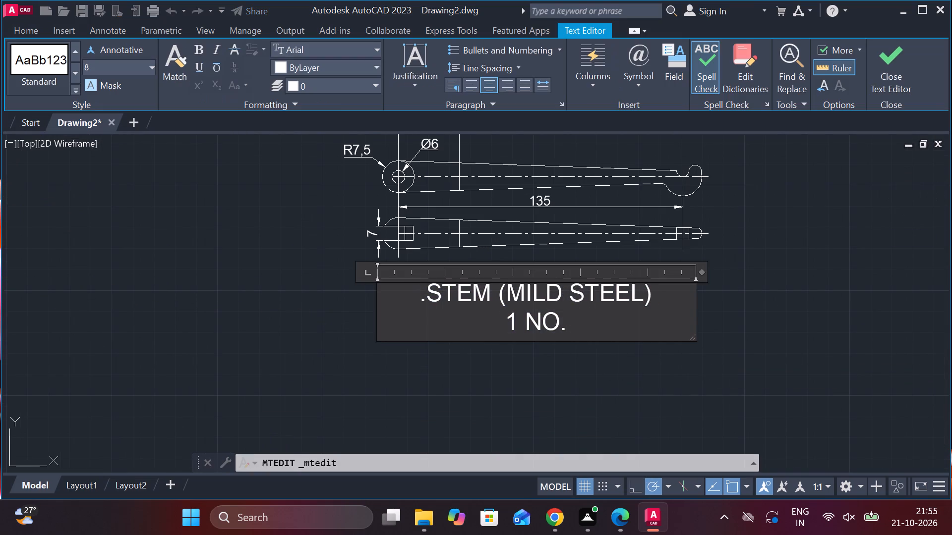
key("2")
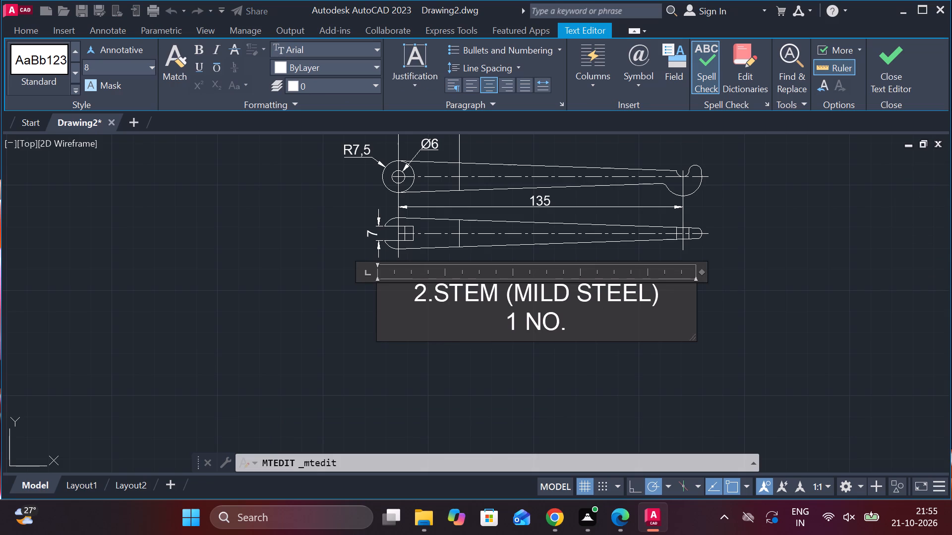
key("Right")
key("Right")
key("Right")
key("Right")
key("Right")
key("BackSpace")
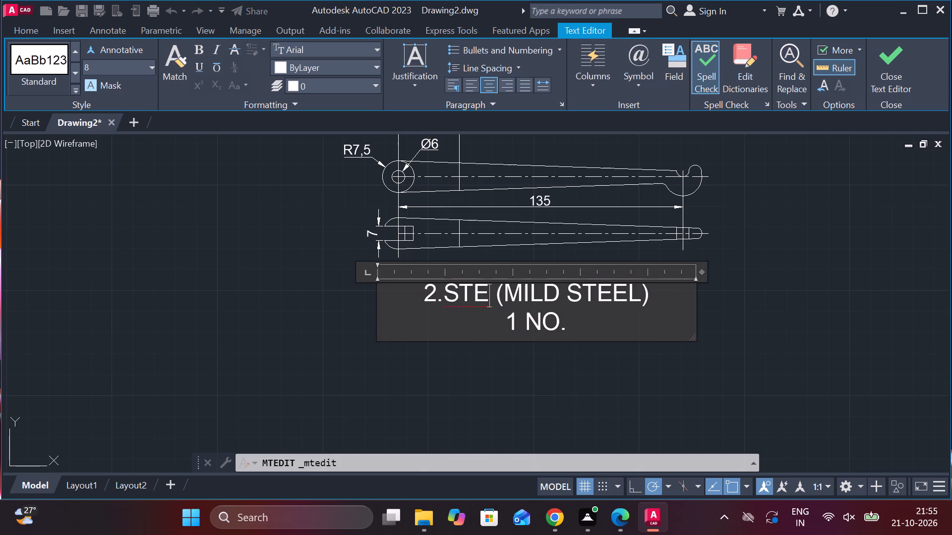
key("BackSpace")
key("BackSpace")
key("BackSpace")
type("LEVER")
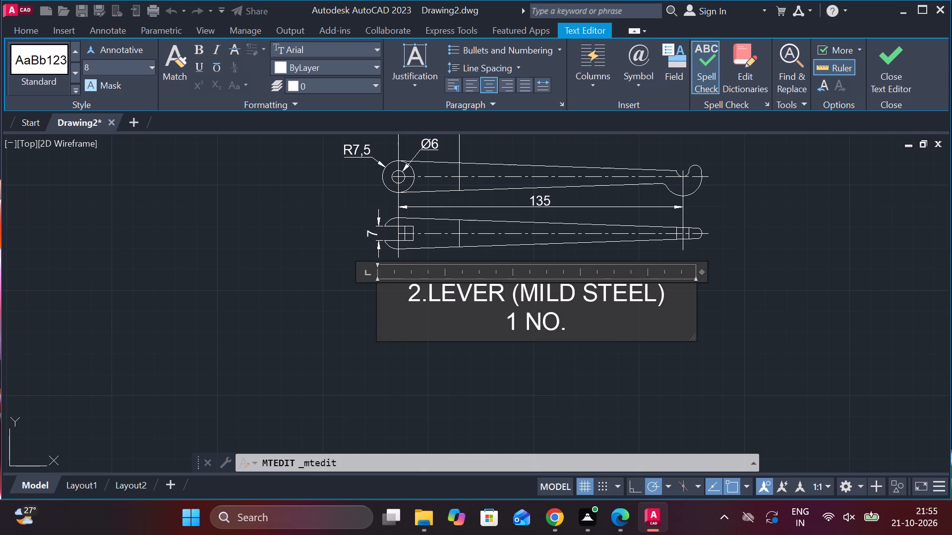
left_click(895, 52)
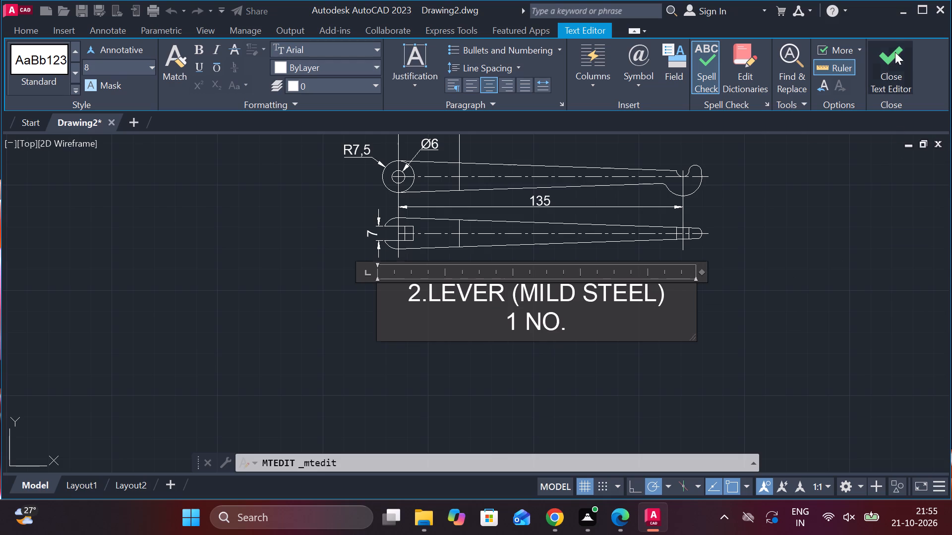
Move both lever views with their dimensions and label up beside the valve body's end view.
scroll(771, 267, "down", 1)
scroll(716, 319, "down", 2)
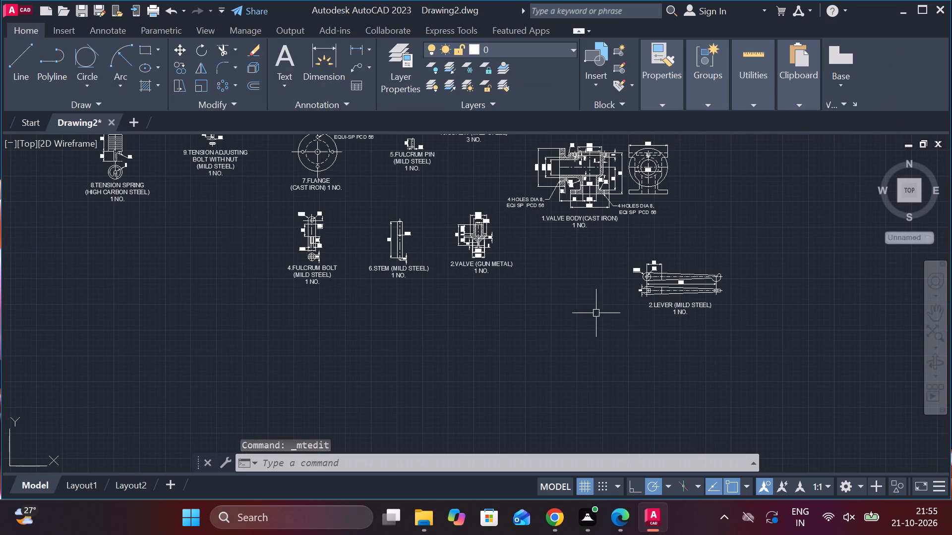
left_click(580, 240)
left_click(770, 325)
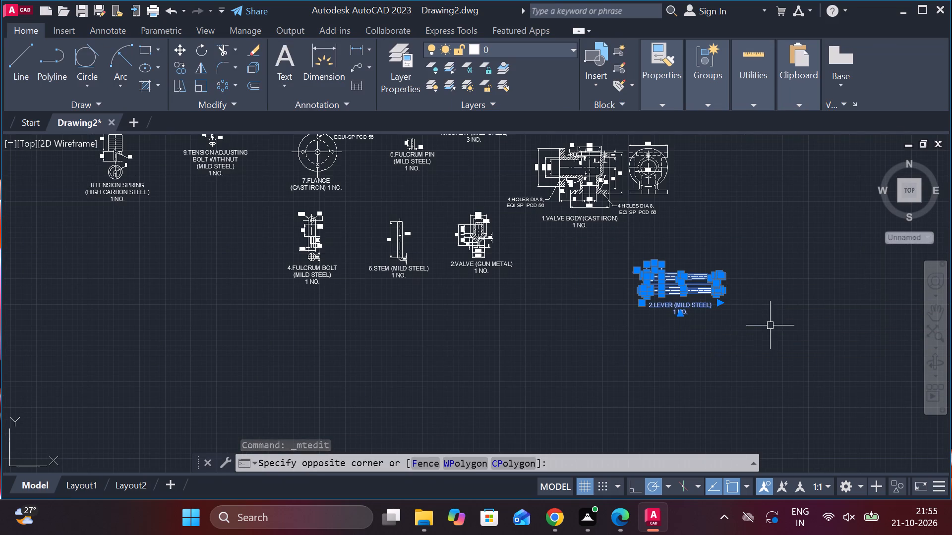
key("m")
key("Return")
left_click(764, 323)
middle_click_drag(776, 287, 703, 332)
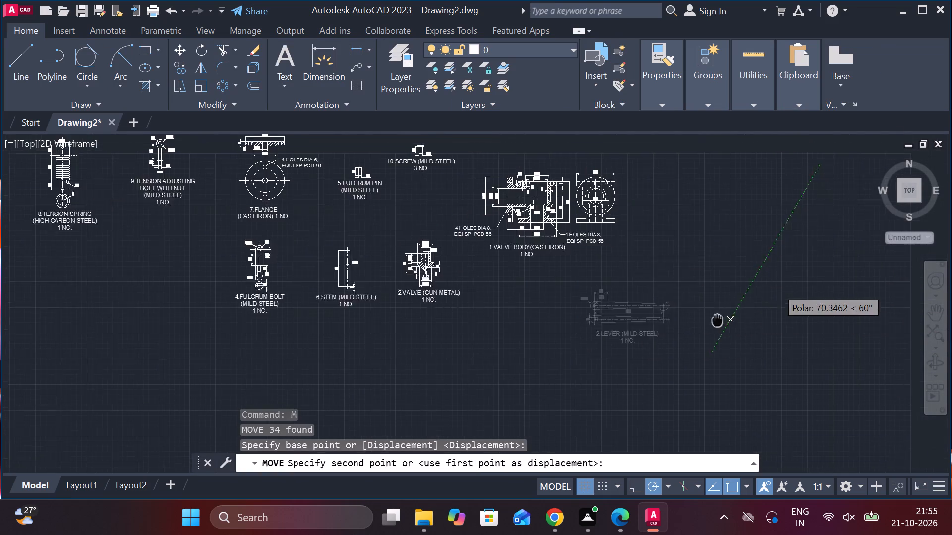
middle_click_drag(703, 332, 702, 335)
scroll(749, 235, "up", 1)
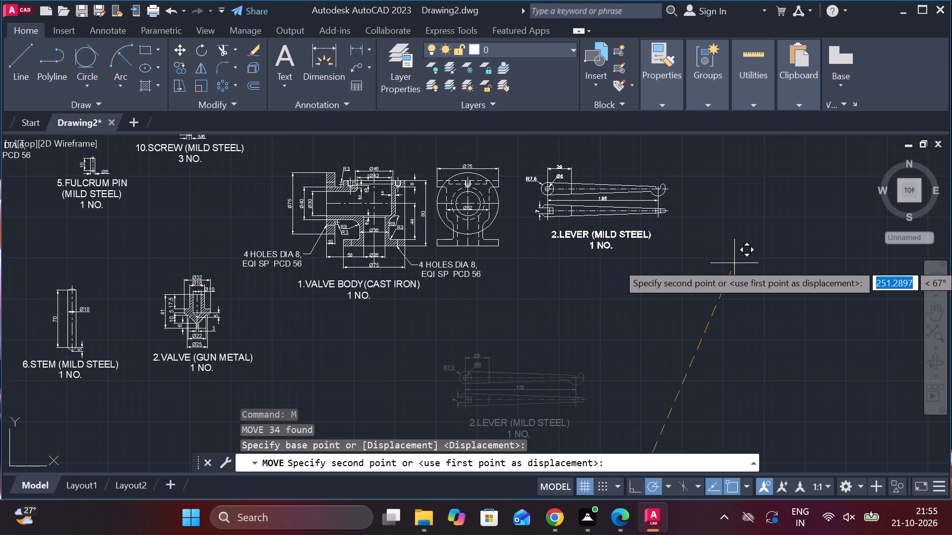
left_click(733, 268)
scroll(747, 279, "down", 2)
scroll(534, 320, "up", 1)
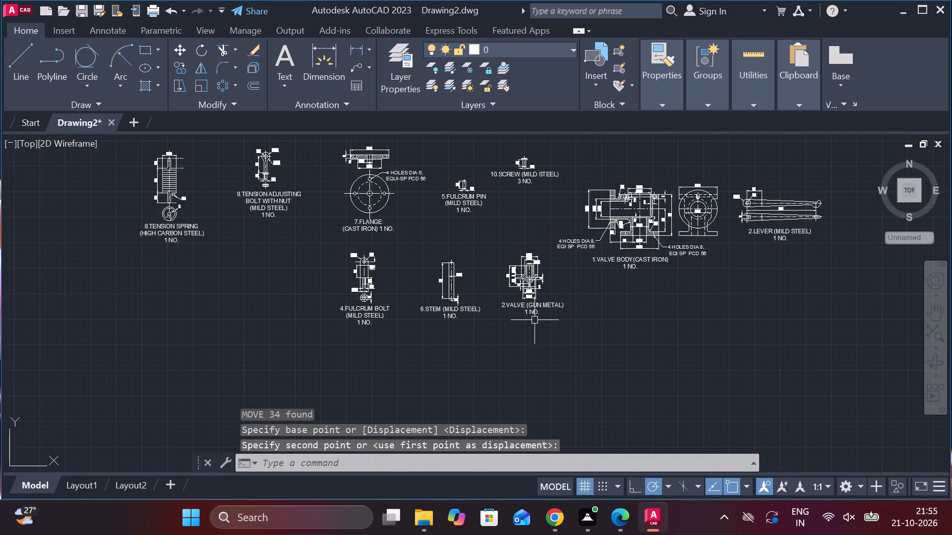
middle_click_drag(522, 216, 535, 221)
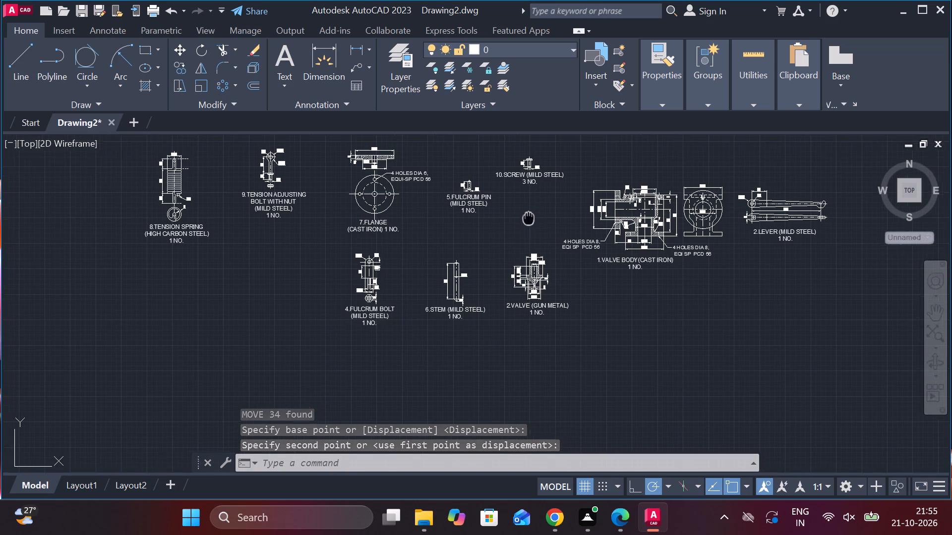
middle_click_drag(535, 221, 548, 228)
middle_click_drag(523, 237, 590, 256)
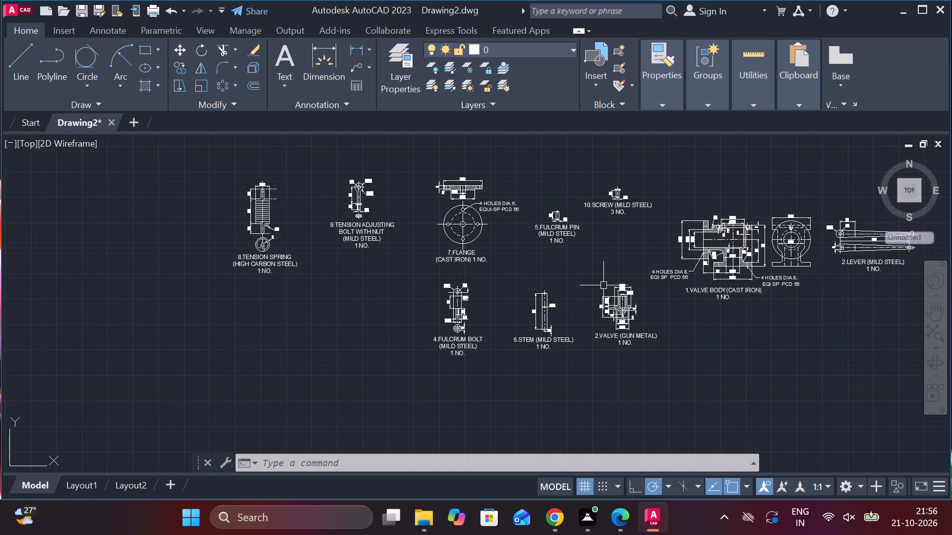
Edit the label under the gun-metal valve to read "3.VALVE (GUN METAL) 1 NO.".
scroll(603, 284, "up", 1)
middle_click_drag(752, 317, 542, 297)
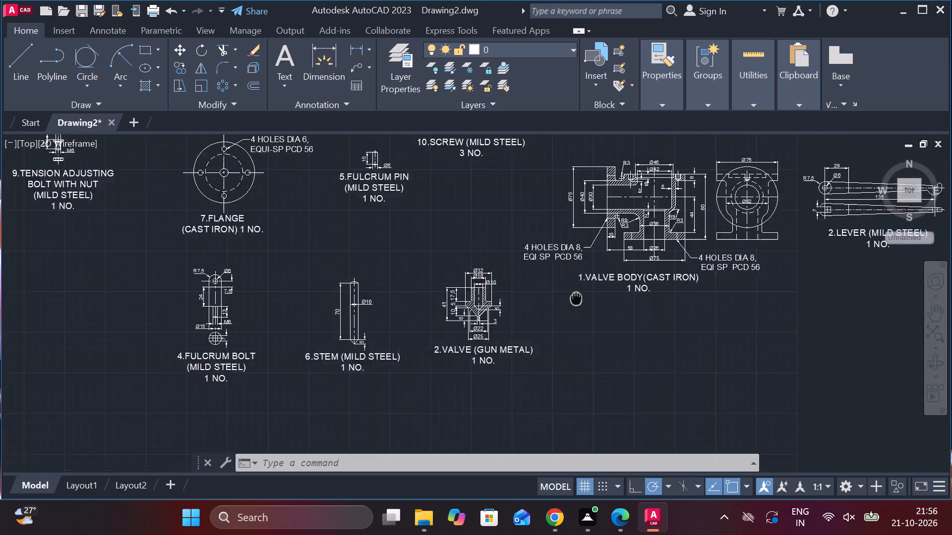
middle_click_drag(542, 297, 531, 296)
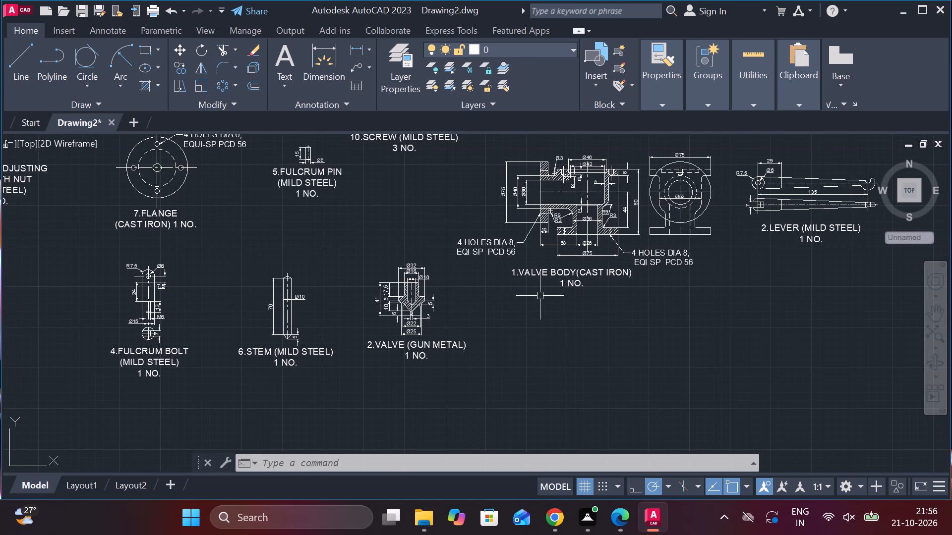
scroll(398, 339, "up", 2)
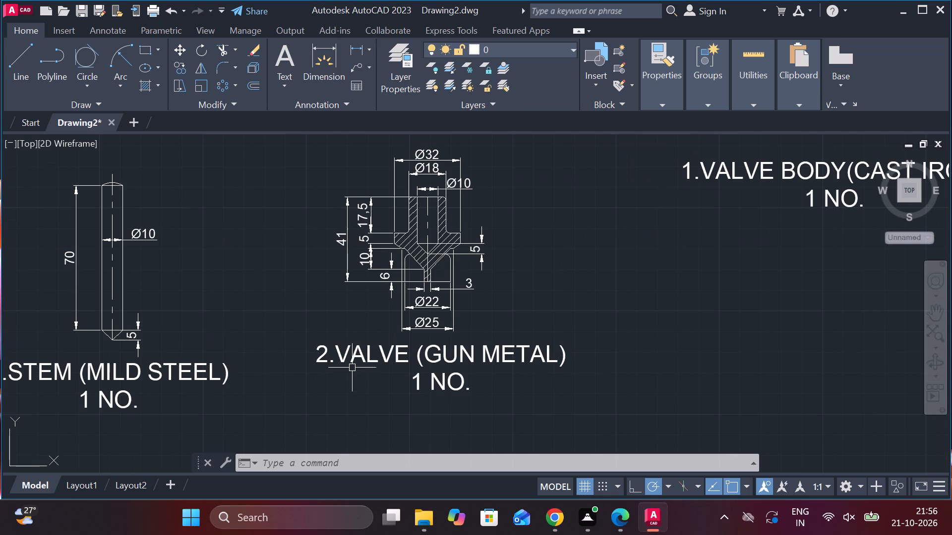
double_click(349, 358)
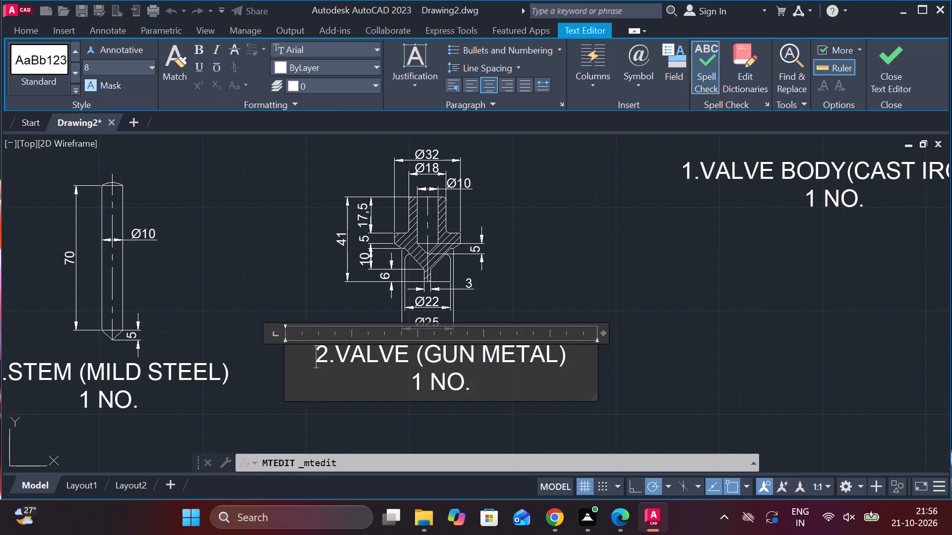
left_click(330, 358)
key("BackSpace")
key("3")
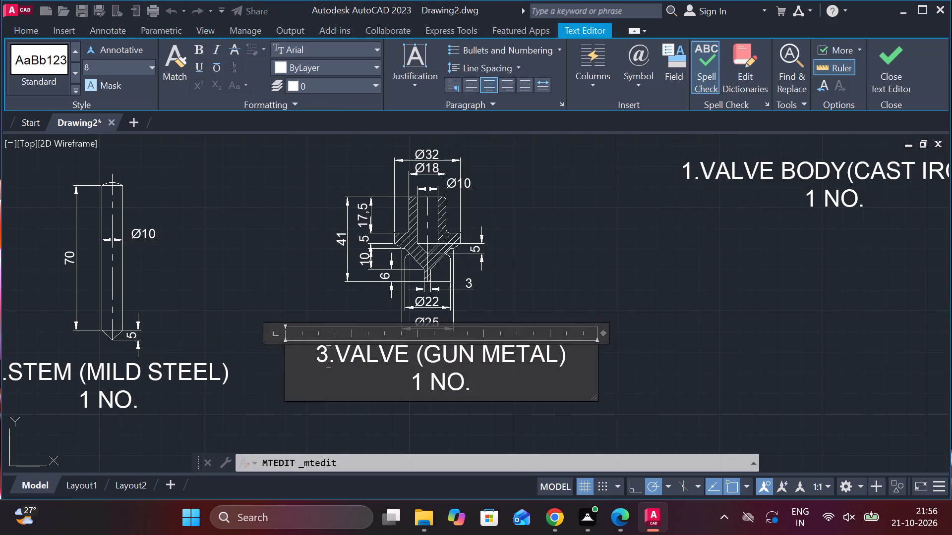
left_click(890, 78)
Move the valve drawing with its dimensions and "3.VALVE (GUN METAL)" label to the right of the lever.
scroll(399, 401, "down", 1)
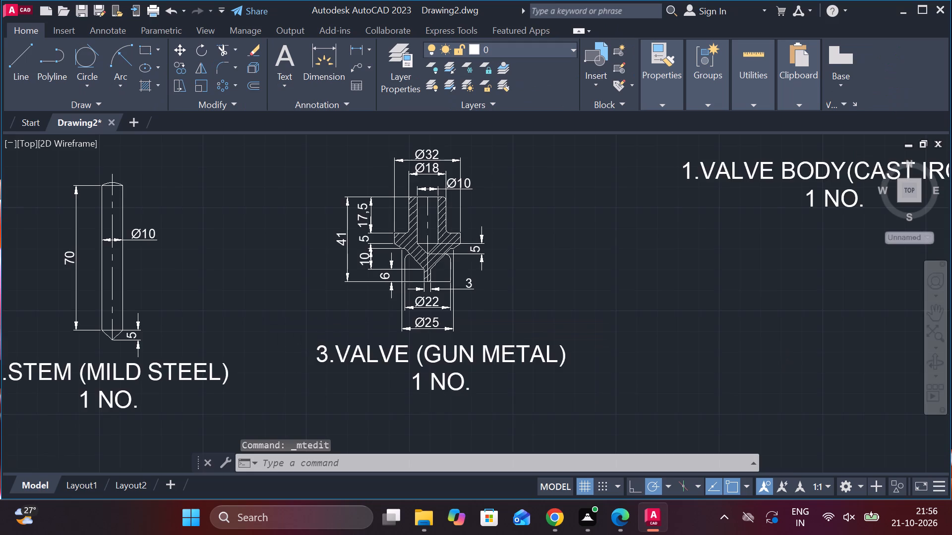
middle_click_drag(446, 322, 451, 278)
left_click_drag(321, 182, 339, 187)
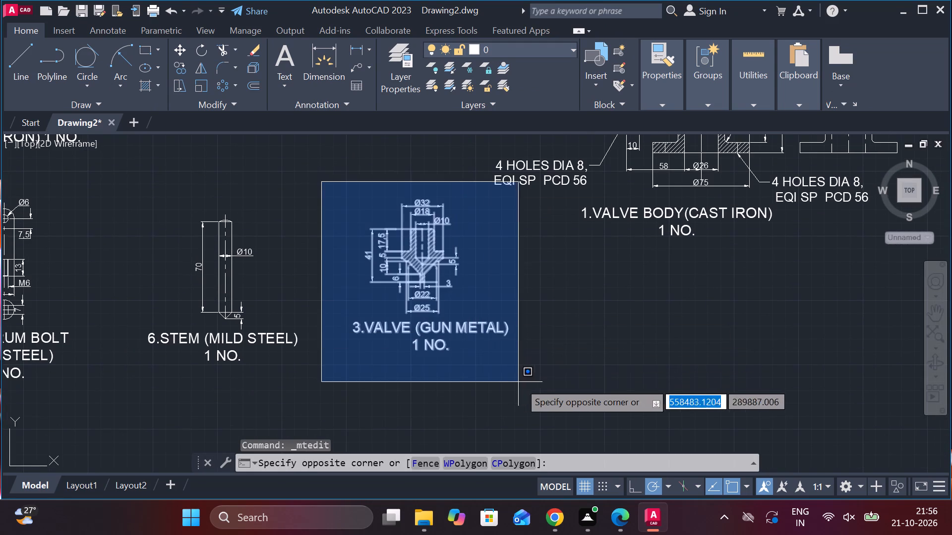
left_click(522, 379)
key("m")
key("Return")
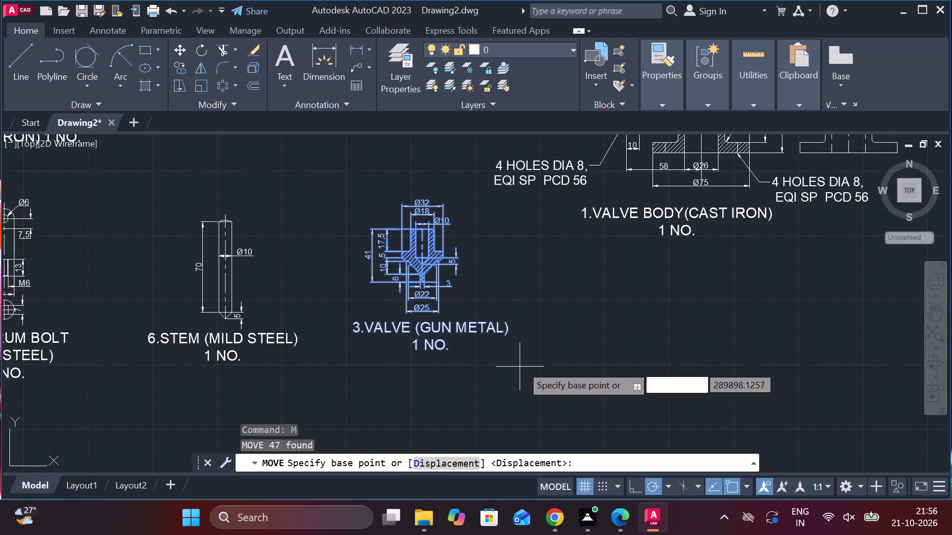
left_click(521, 365)
scroll(574, 361, "down", 2)
middle_click_drag(720, 346, 374, 364)
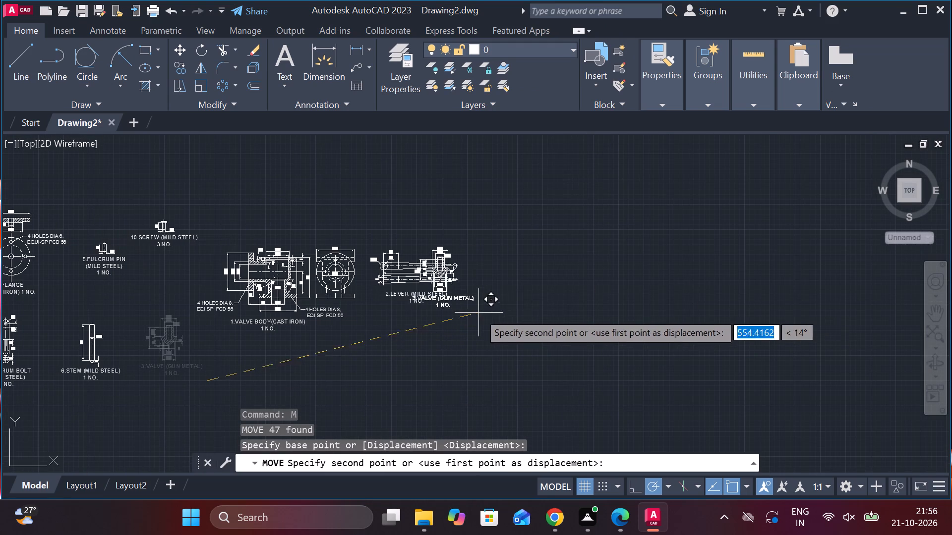
left_click(528, 314)
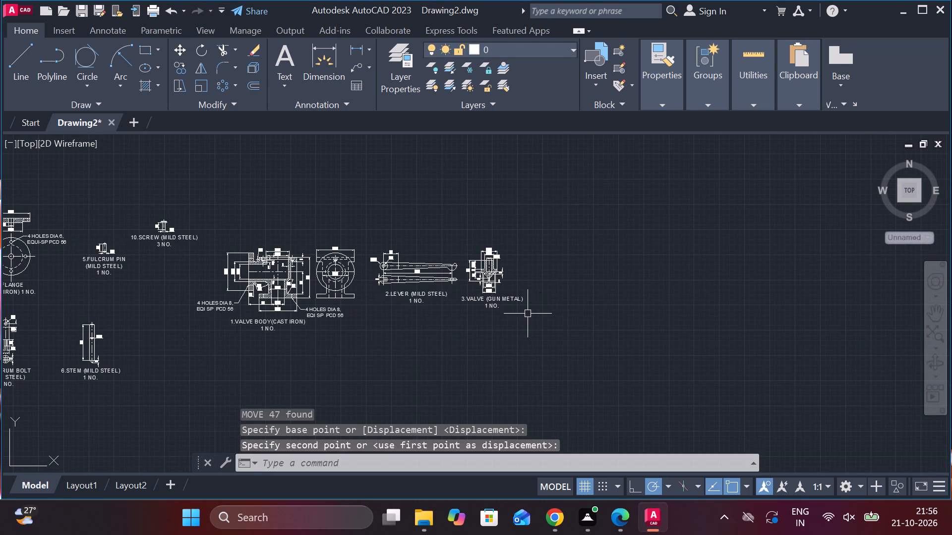
Move the fulcrum bolt drawing with its dimensions and label to just below the valve body's label.
scroll(564, 318, "down", 2)
scroll(427, 355, "up", 2)
middle_click_drag(450, 331, 474, 332)
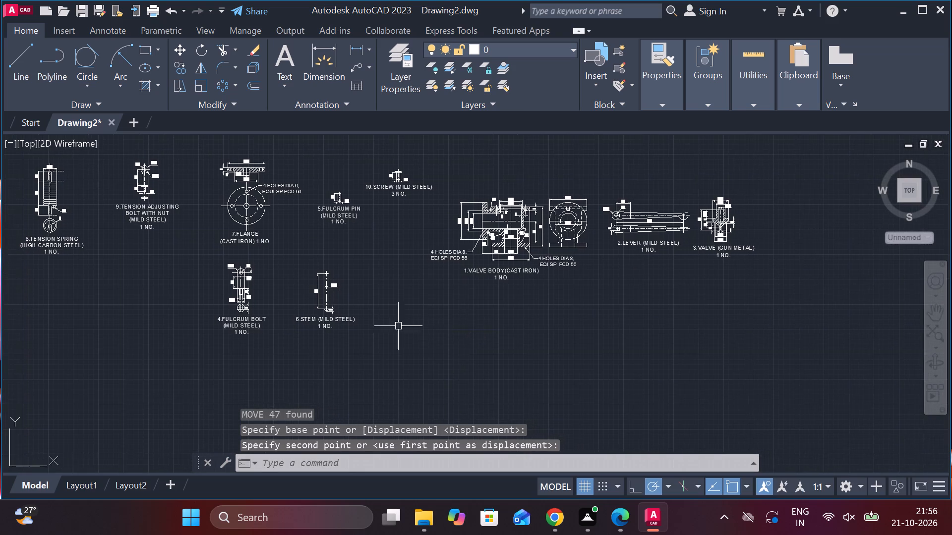
middle_click_drag(383, 308, 462, 348)
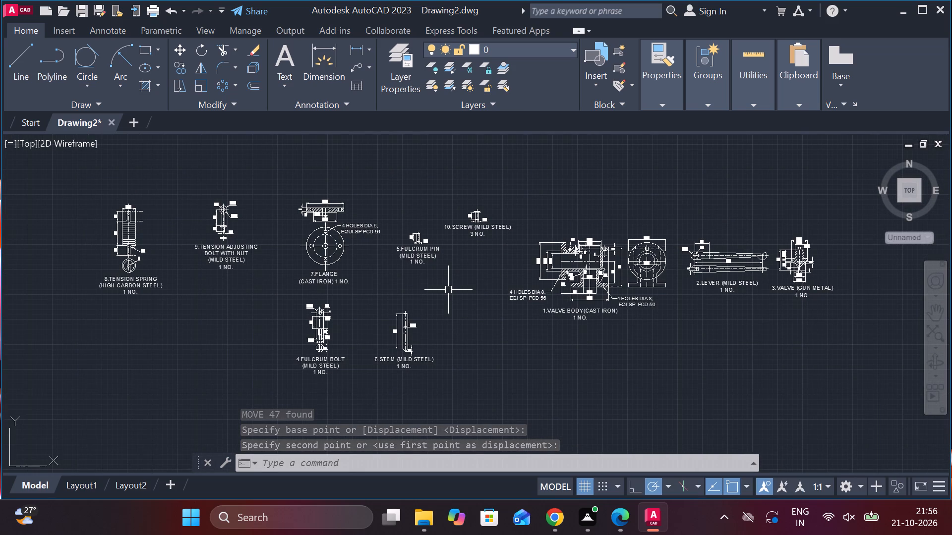
left_click(269, 294)
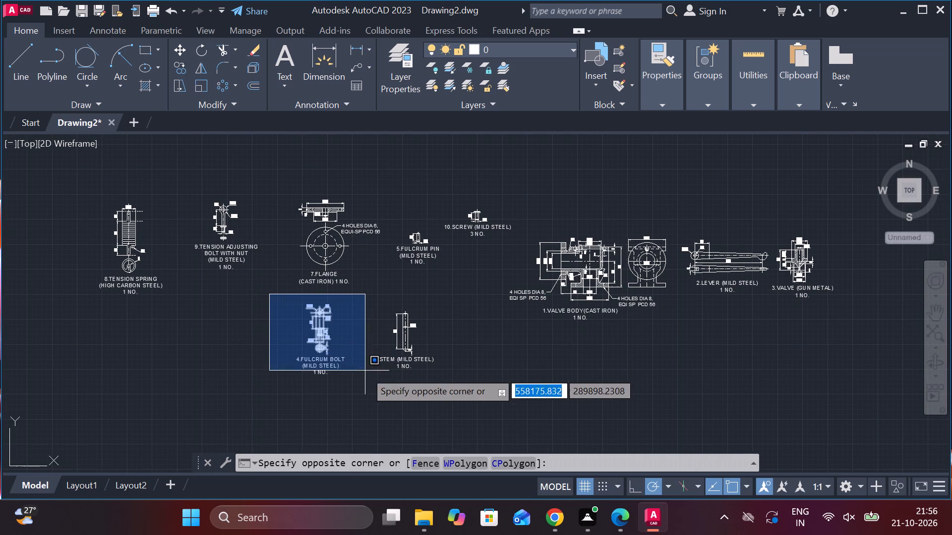
left_click(364, 386)
key("m")
key("Return")
left_click(357, 385)
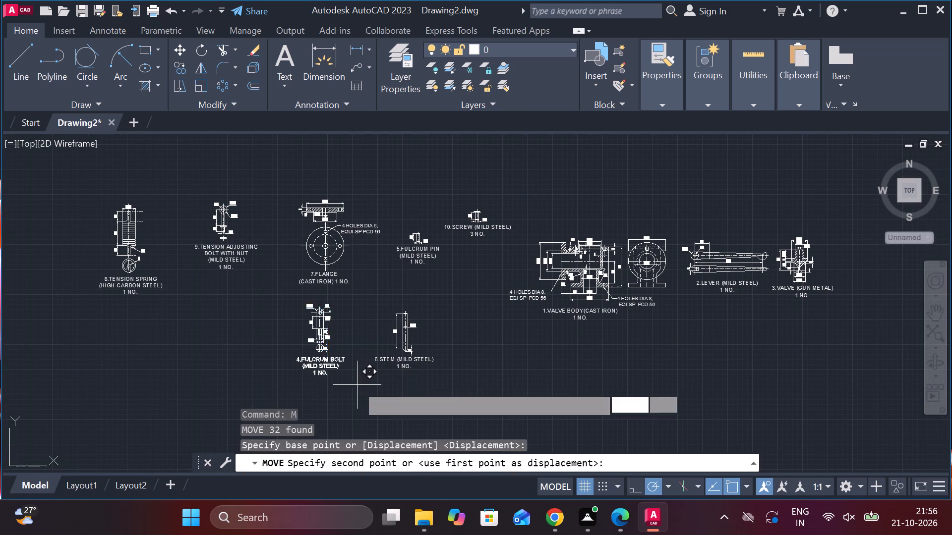
scroll(616, 398, "up", 2)
middle_click_drag(582, 404, 544, 365)
left_click(518, 373)
Move the fulcrum pin drawing with its dimensions and label to the right of the fulcrum bolt, below the valve body.
scroll(546, 369, "down", 2)
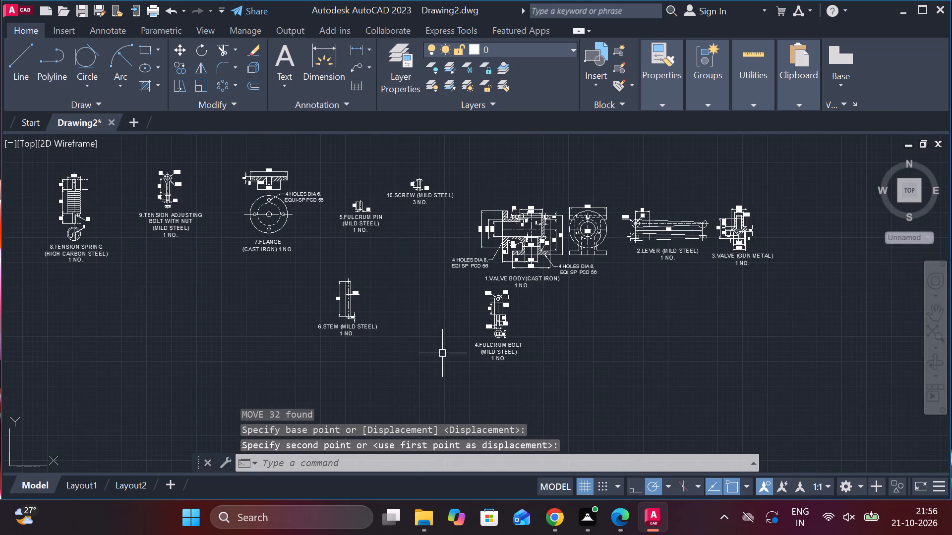
left_click(331, 196)
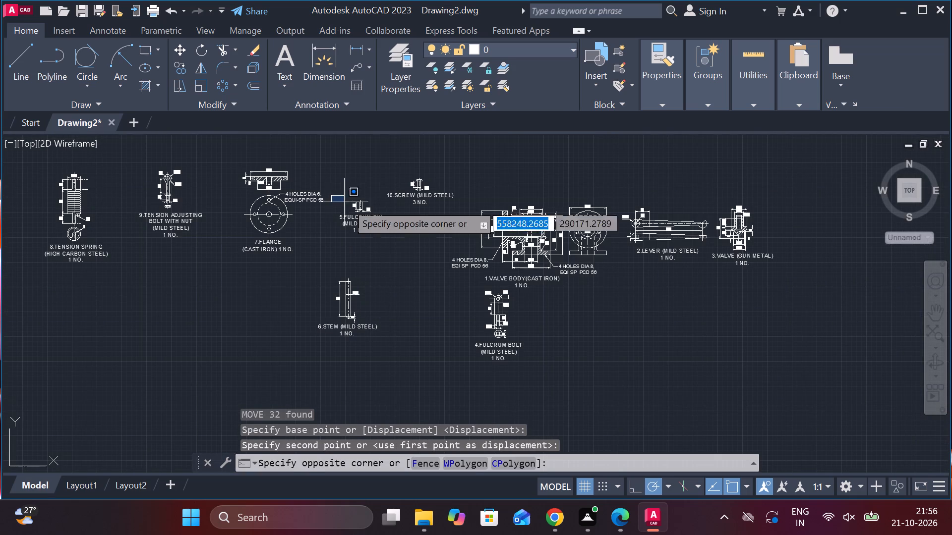
left_click(389, 255)
key("m")
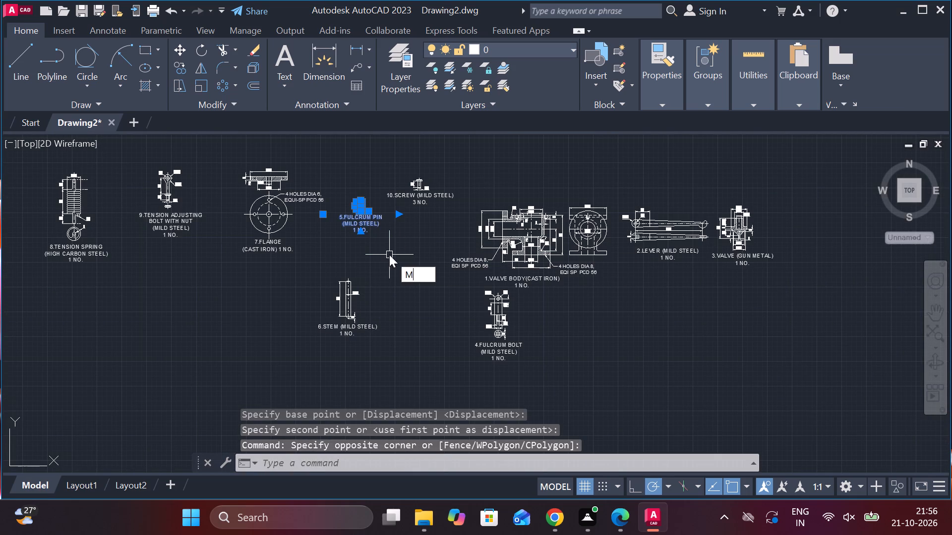
key("Return")
left_click(389, 255)
scroll(622, 335, "up", 1)
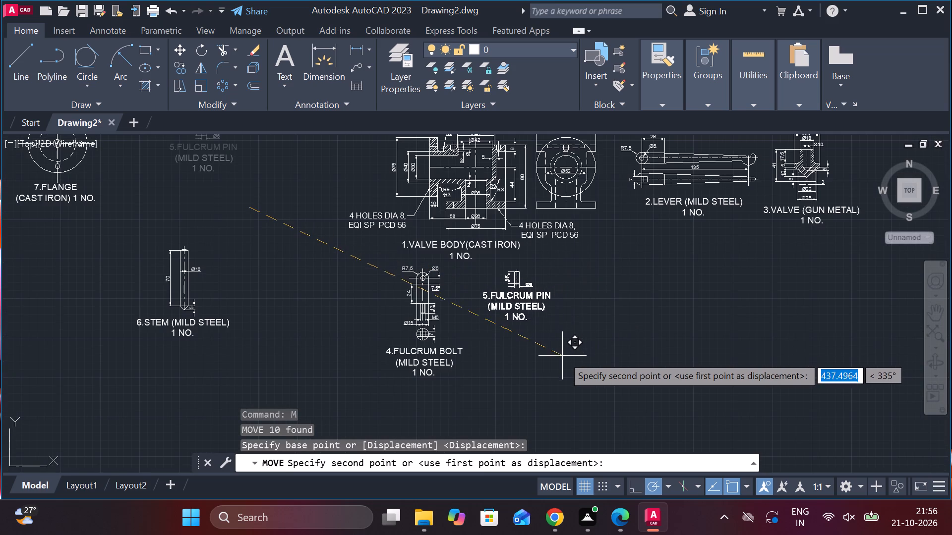
left_click(554, 359)
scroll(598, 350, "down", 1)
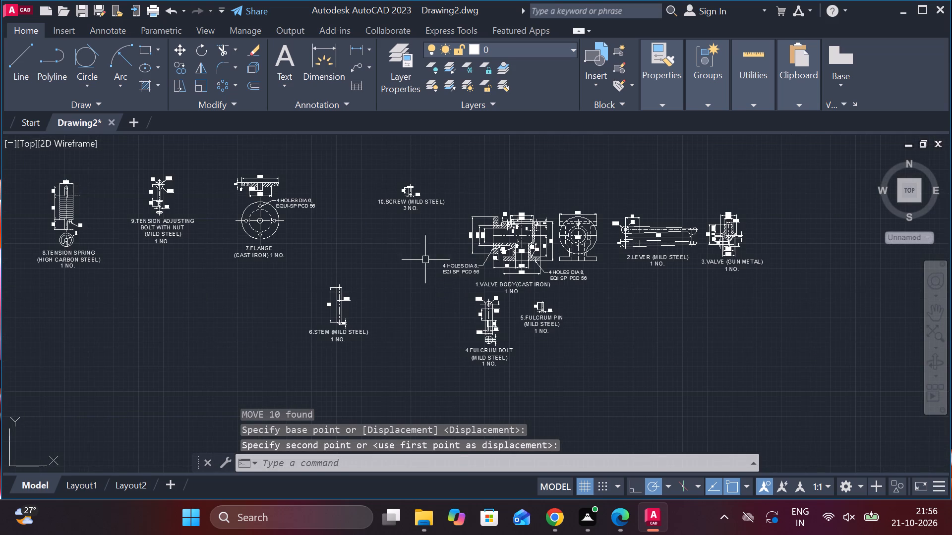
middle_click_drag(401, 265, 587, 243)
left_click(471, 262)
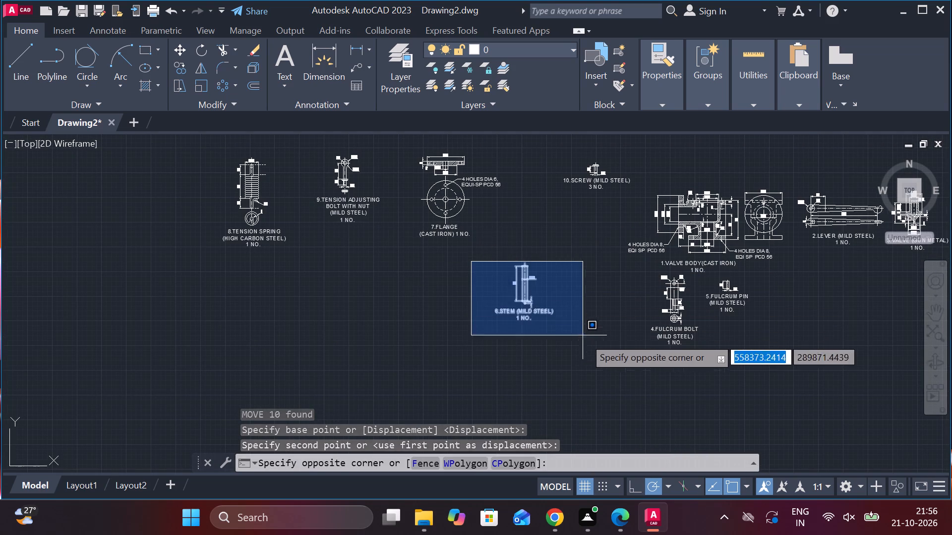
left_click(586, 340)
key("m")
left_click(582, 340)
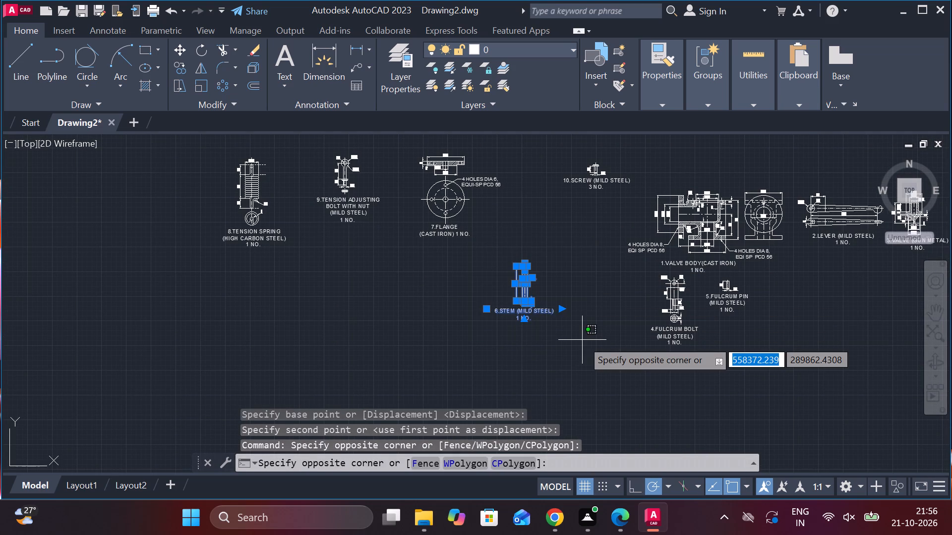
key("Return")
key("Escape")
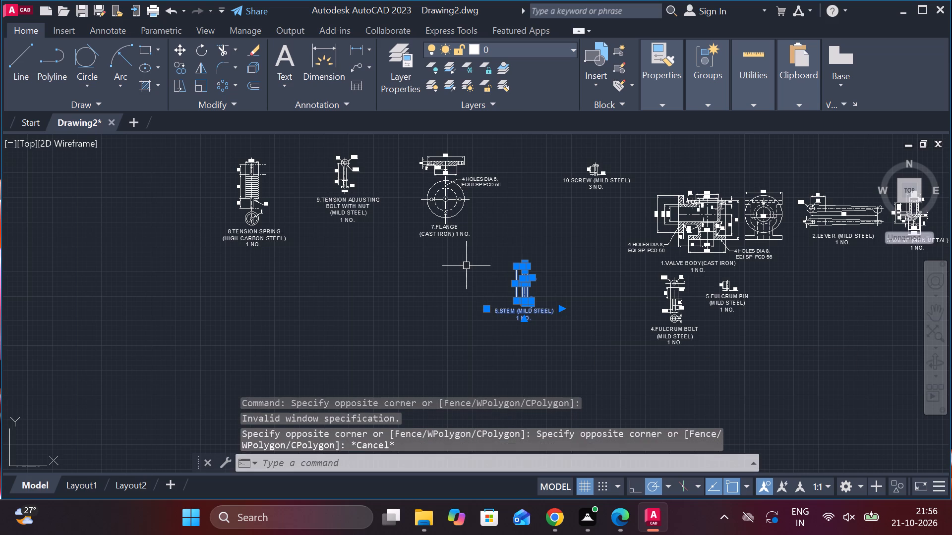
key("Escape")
Move the stem drawing with its dimensions and label to the right of the fulcrum pin.
left_click(455, 258)
left_click(592, 344)
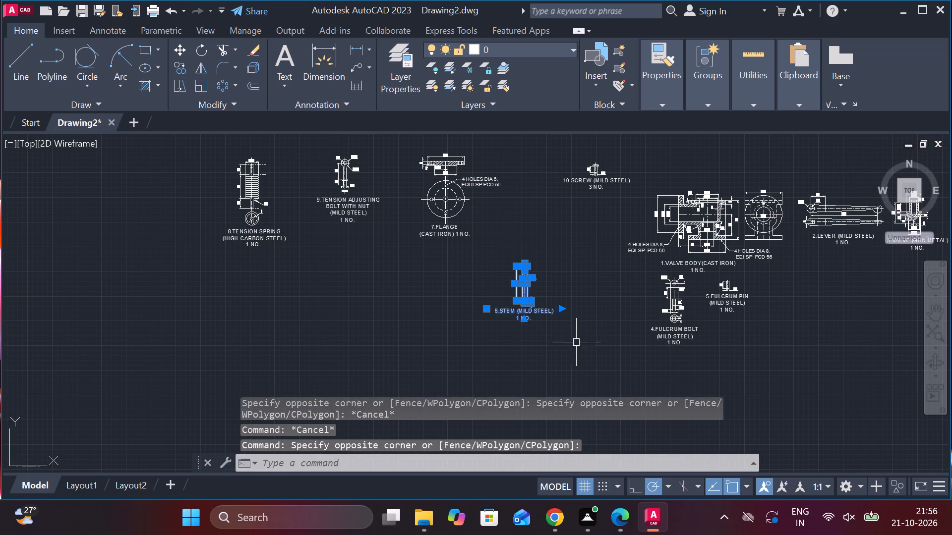
key("m")
key("Return")
left_click(549, 342)
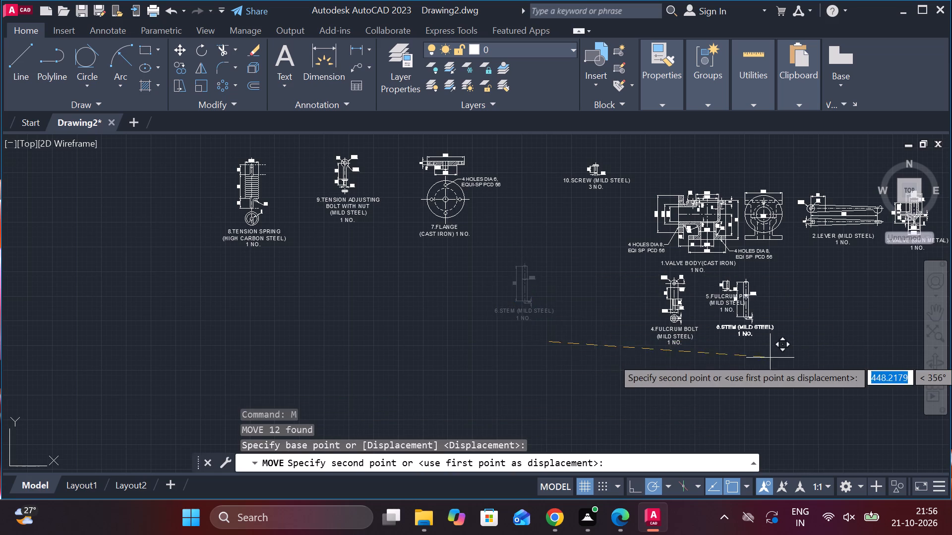
scroll(794, 357, "up", 3)
middle_click_drag(784, 345, 634, 413)
scroll(674, 381, "down", 1)
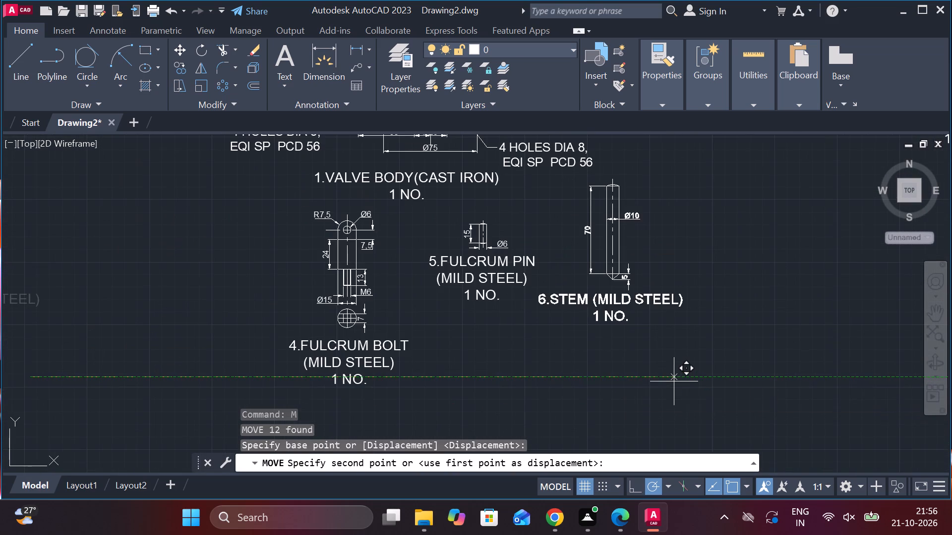
left_click(678, 399)
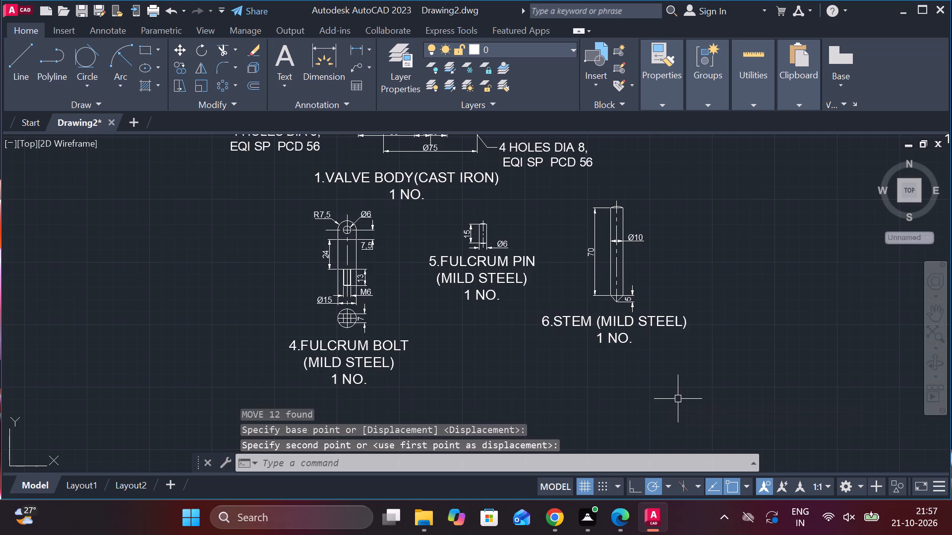
Move both flange views with their dimensions, hole note and label to the right of the stem, below the lever.
scroll(679, 398, "down", 2)
middle_click_drag(468, 285, 580, 295)
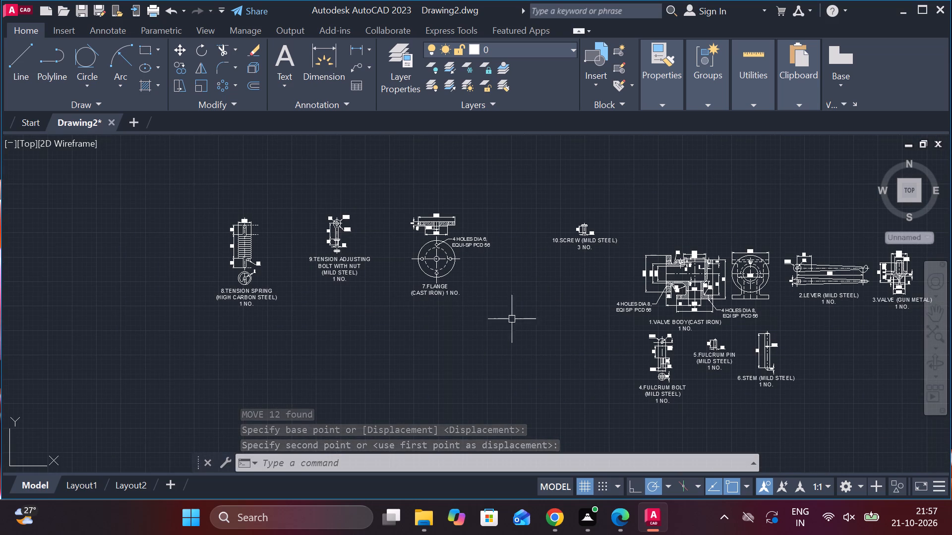
middle_click_drag(542, 352, 420, 328)
scroll(523, 331, "up", 1)
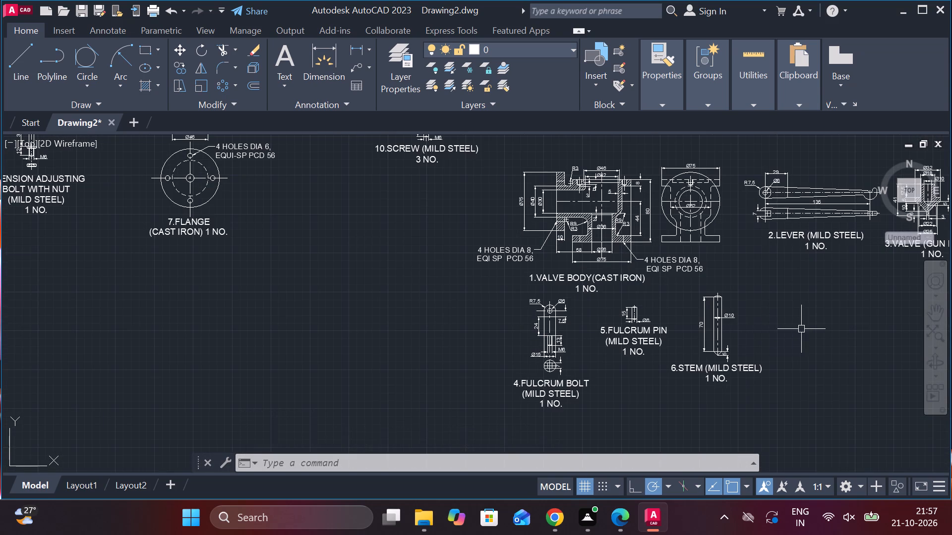
middle_click_drag(801, 329, 756, 313)
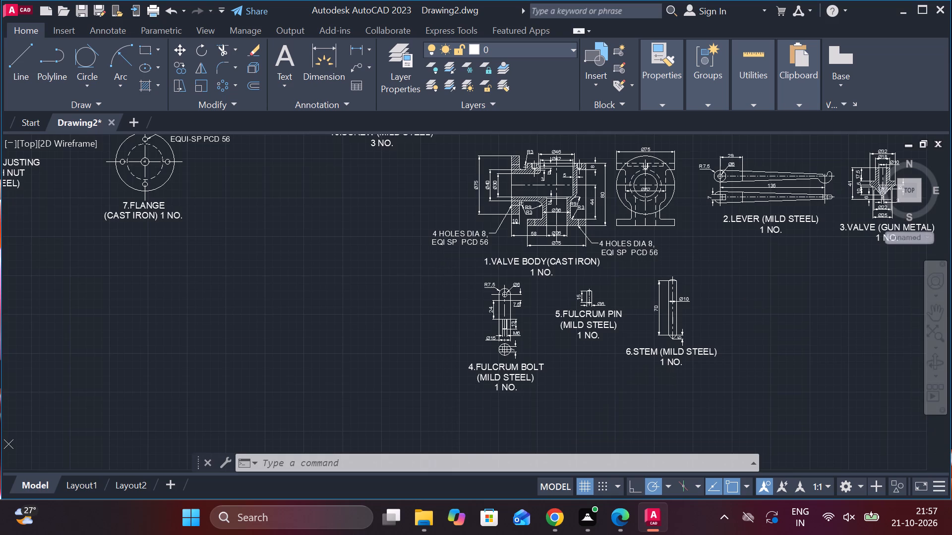
scroll(756, 313, "down", 1)
middle_click_drag(456, 279, 547, 365)
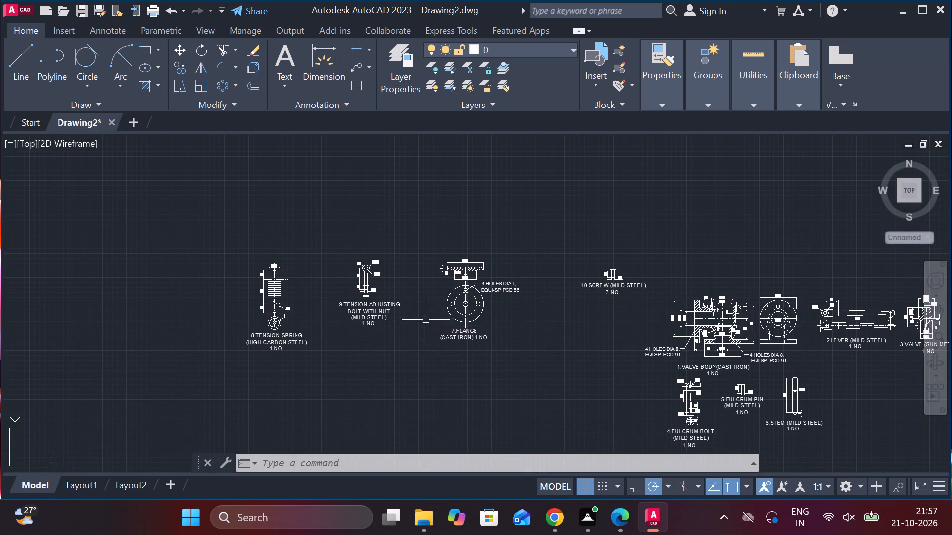
left_click_drag(422, 243, 451, 261)
left_click(548, 377)
key("m")
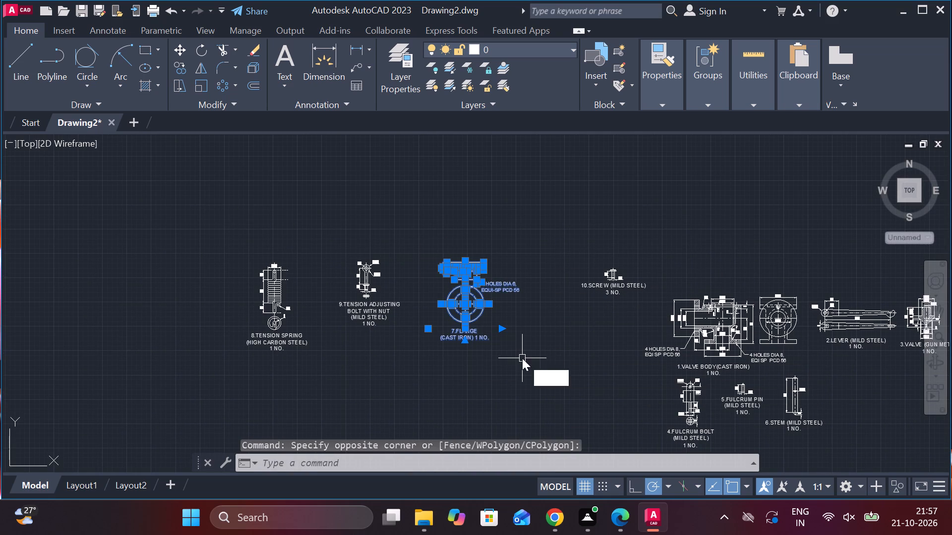
key("Return")
left_click(521, 363)
scroll(541, 367, "down", 1)
scroll(751, 424, "up", 2)
middle_click_drag(753, 423, 687, 414)
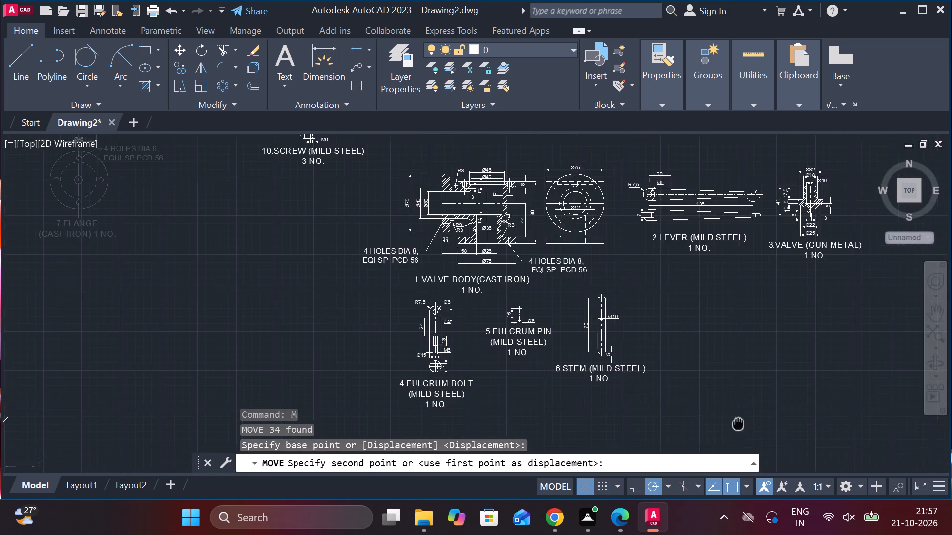
middle_click_drag(687, 414, 670, 412)
scroll(703, 418, "up", 1)
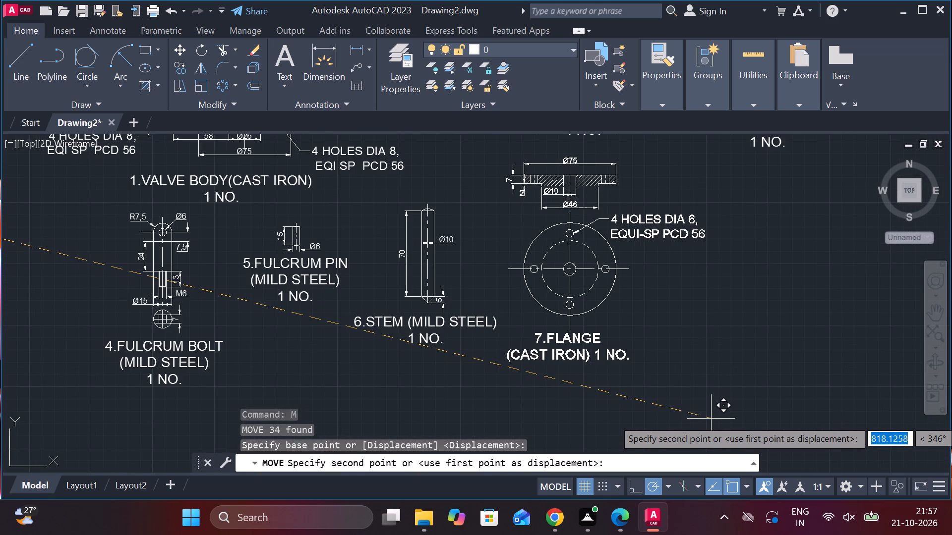
left_click(715, 419)
scroll(719, 415, "down", 2)
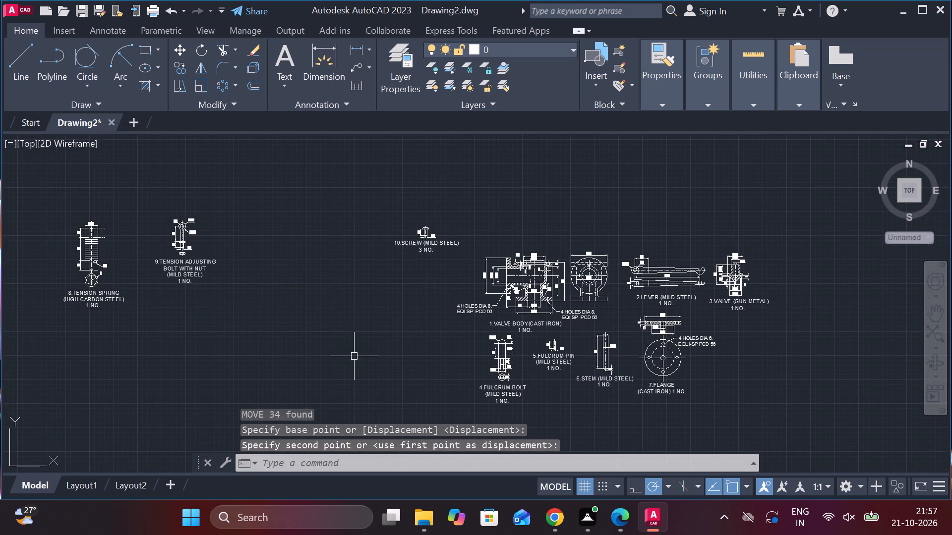
middle_click_drag(357, 347, 541, 338)
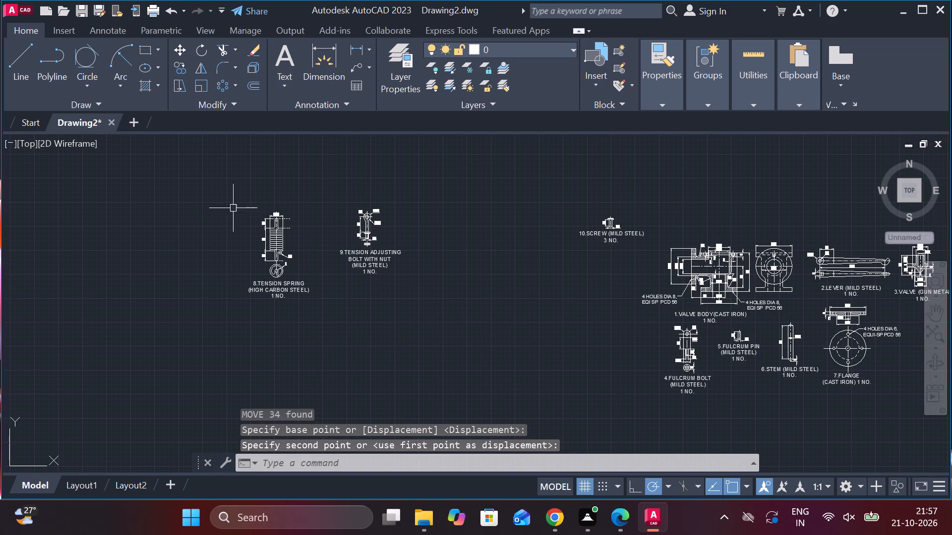
Move the tension spring drawing with its dimensions and label to the right of the flange, below the valve.
left_click(226, 200)
left_click(326, 337)
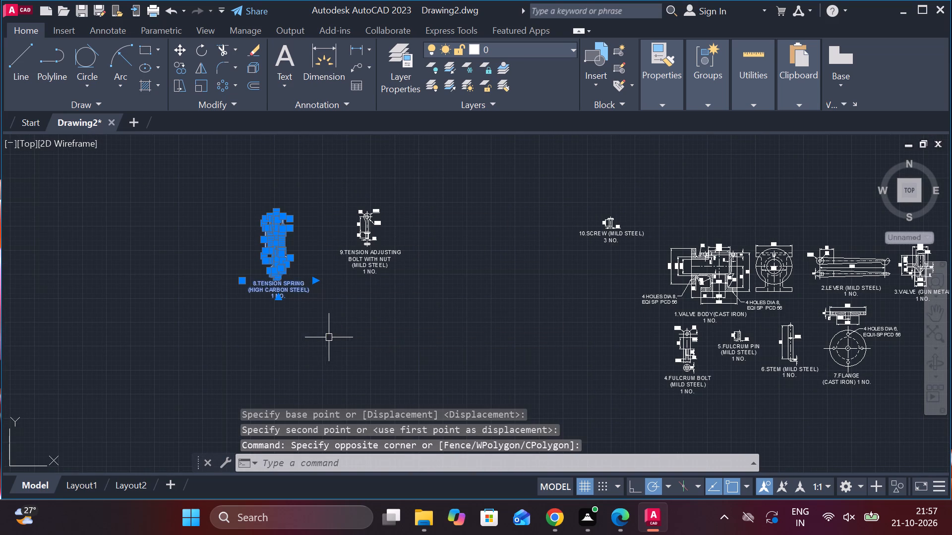
key("m")
key("Return")
left_click(369, 342)
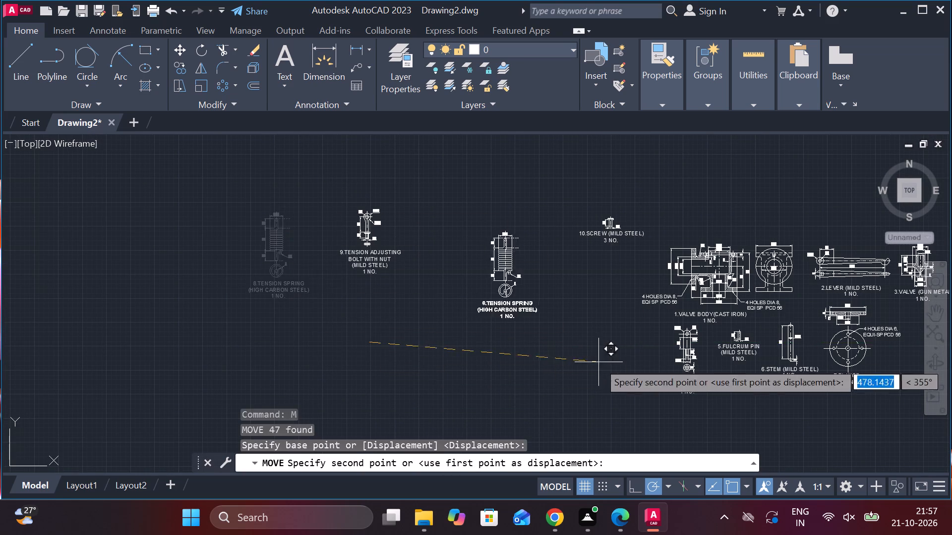
middle_click_drag(599, 362, 98, 391)
middle_click_drag(518, 436, 545, 348)
scroll(549, 366, "up", 1)
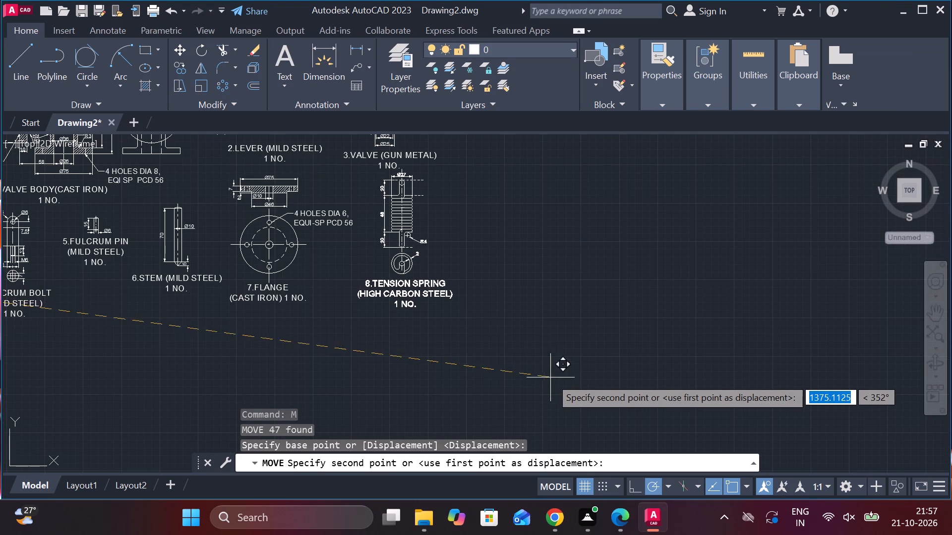
left_click(551, 385)
Move the tension adjusting bolt drawing with its dimensions and label into a third row, below the stem.
scroll(559, 375, "down", 2)
middle_click_drag(584, 365, 618, 351)
middle_click_drag(287, 257, 472, 291)
left_click_drag(305, 236, 312, 238)
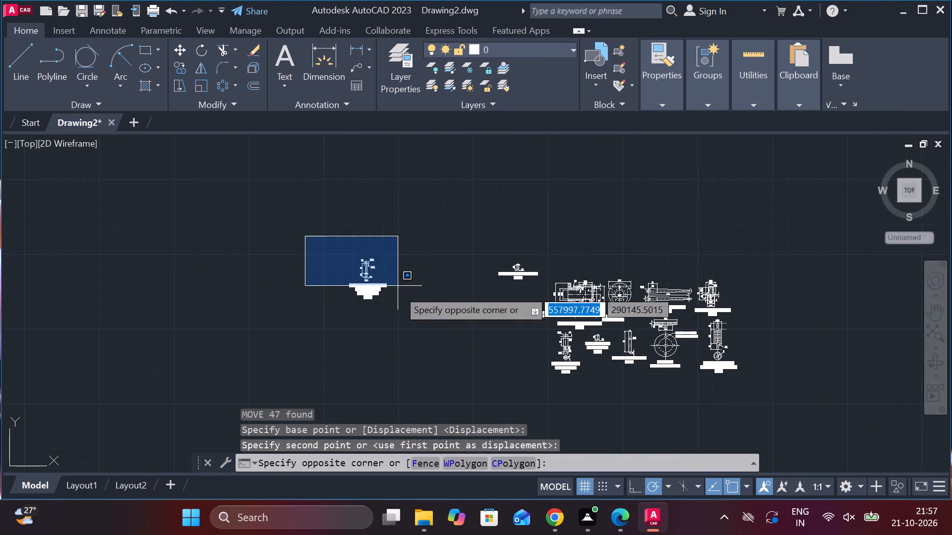
scroll(405, 316, "up", 2)
left_click(422, 320)
key("m")
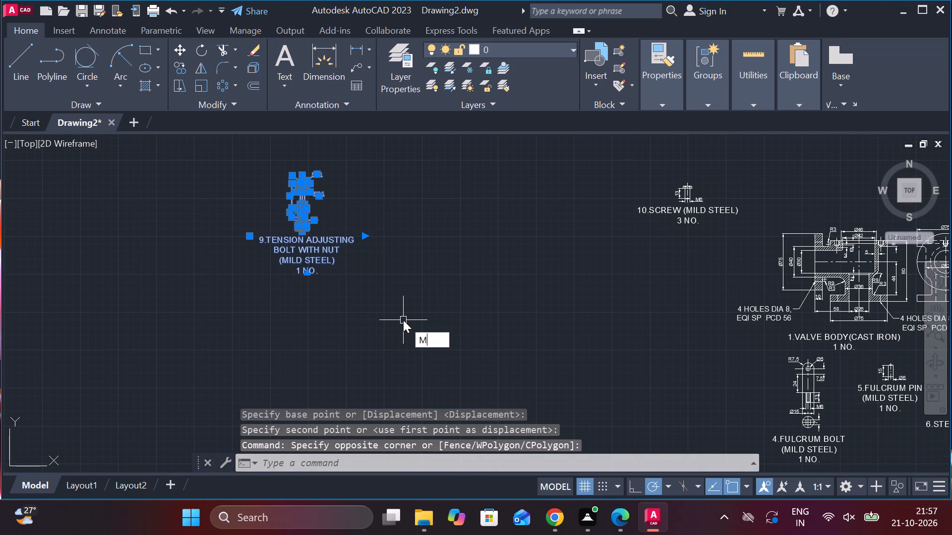
key("Return")
left_click_drag(396, 321, 410, 330)
middle_click_drag(442, 336, 177, 217)
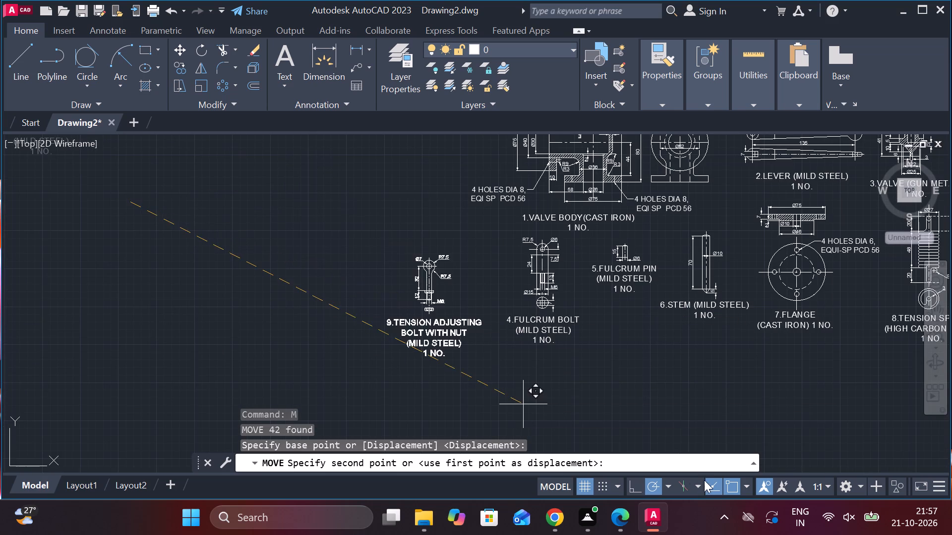
middle_click_drag(677, 412, 544, 278)
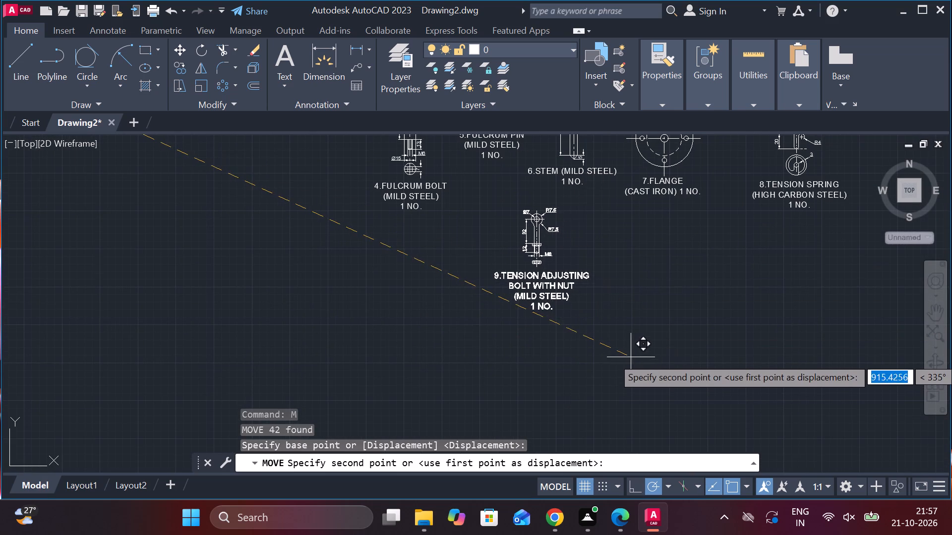
left_click(639, 352)
Move the screw drawing with its dimensions and label to the right of the tension adjusting bolt, below the flange.
scroll(644, 348, "down", 1)
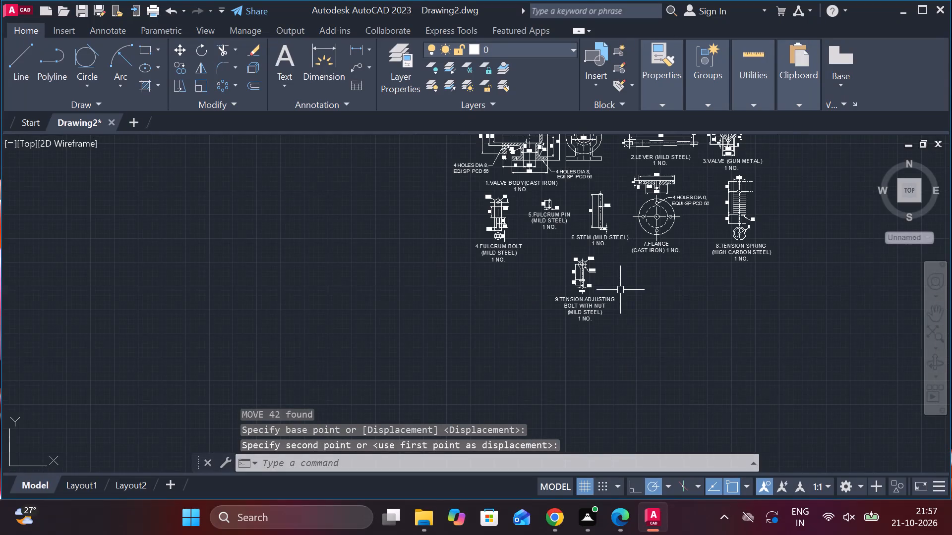
middle_click_drag(506, 303, 526, 369)
left_click(375, 135)
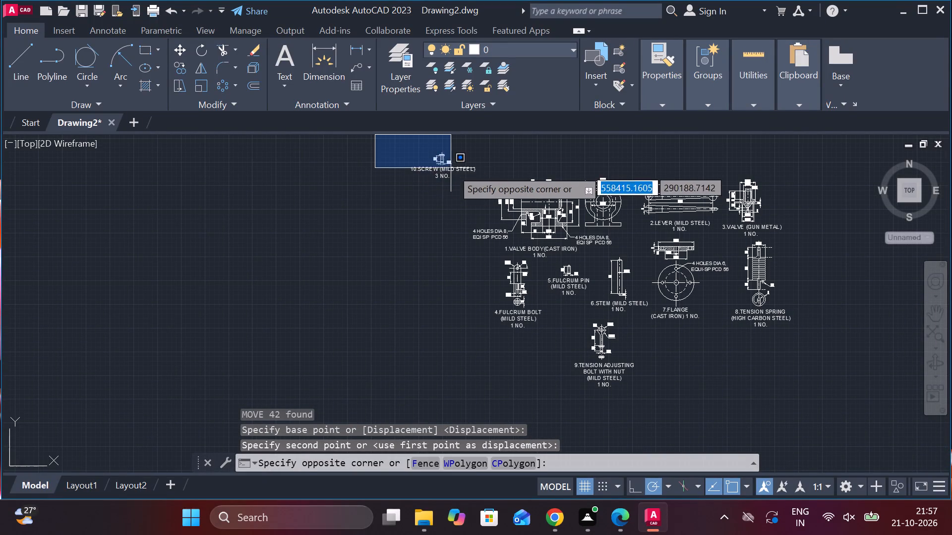
left_click(481, 199)
key("m")
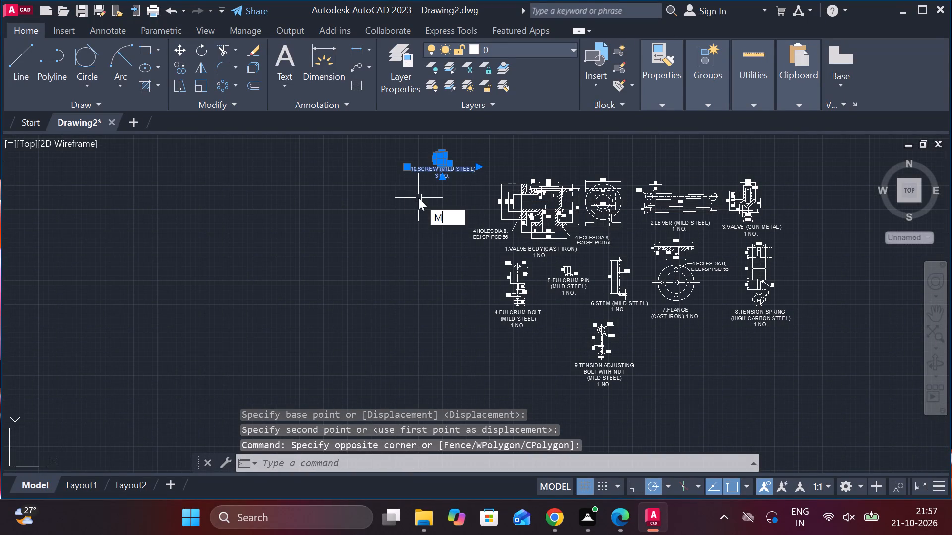
key("Return")
left_click(392, 215)
scroll(658, 375, "up", 1)
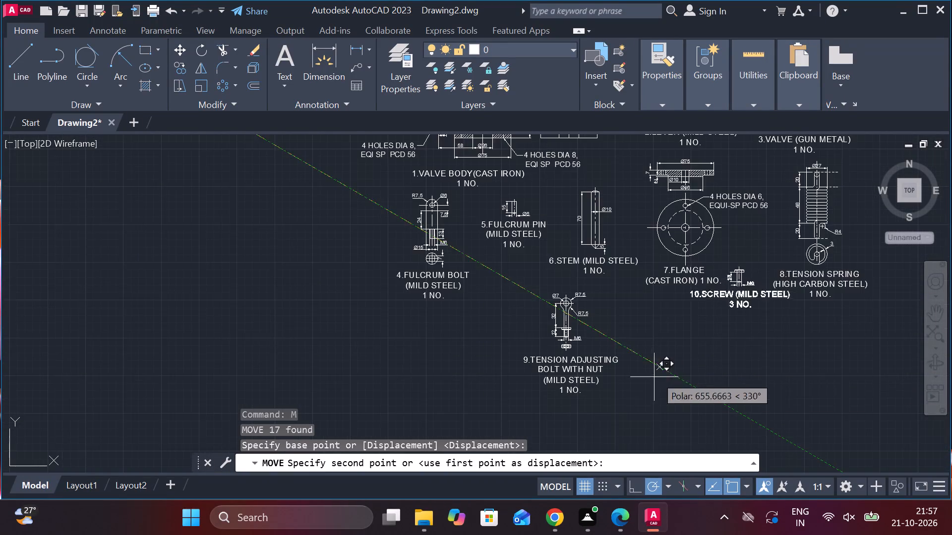
middle_click_drag(635, 380, 547, 339)
left_click(521, 370)
Draw a rectangular border around all ten part drawings, leaving space above the valve body for a title.
scroll(620, 324, "down", 1)
left_click(138, 53)
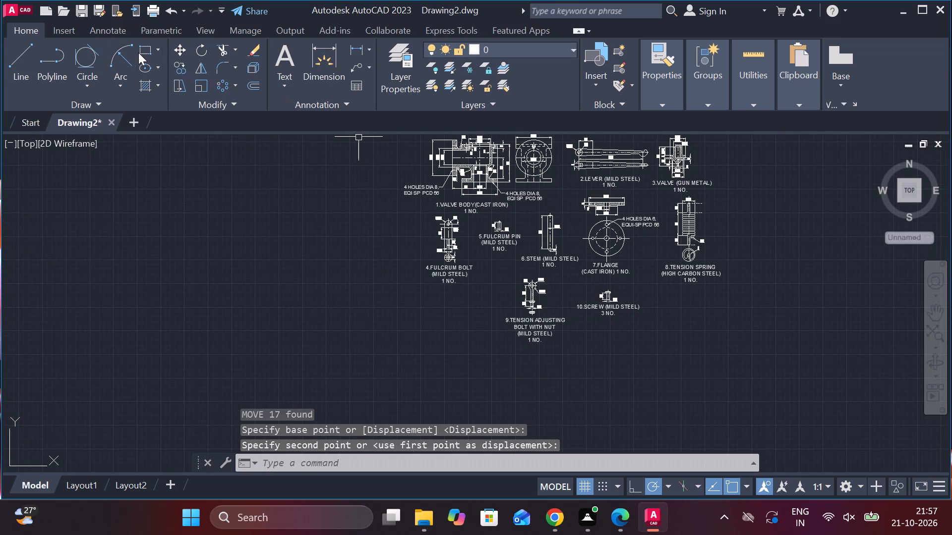
middle_click_drag(287, 275, 313, 356)
left_click(387, 185)
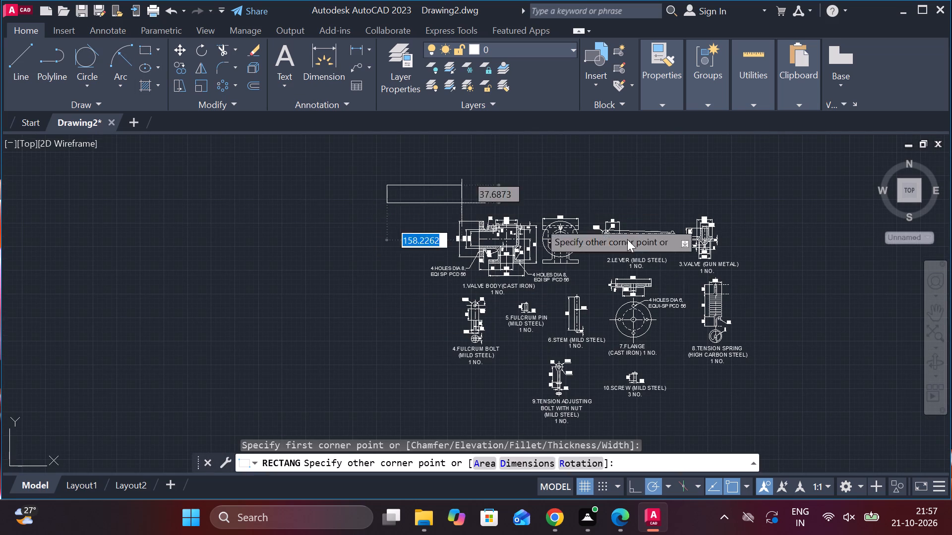
middle_click_drag(768, 395, 708, 328)
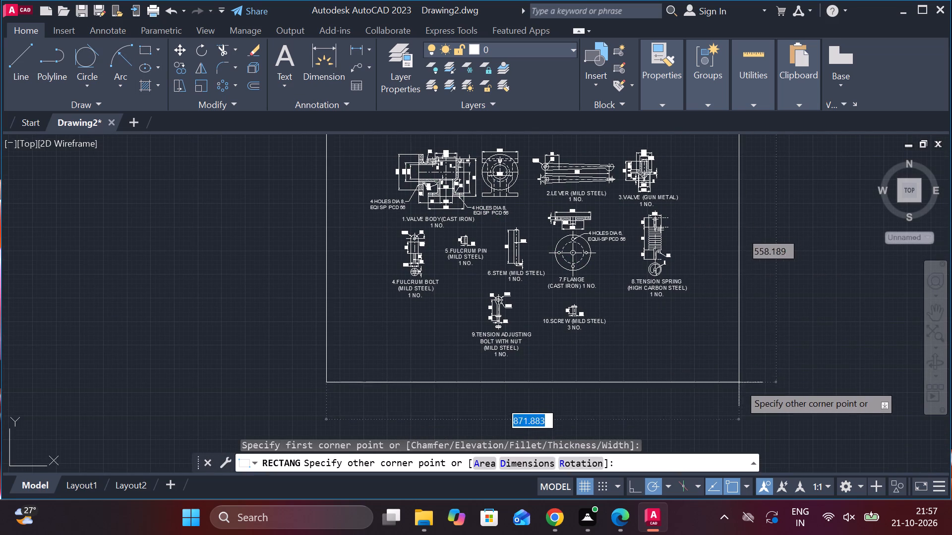
double_click(727, 381)
Add the multiline text title VALVE MECHANISM at height 11 inside the border, above the top row of parts.
middle_click_drag(704, 338, 736, 426)
scroll(562, 249, "up", 1)
scroll(543, 200, "up", 1)
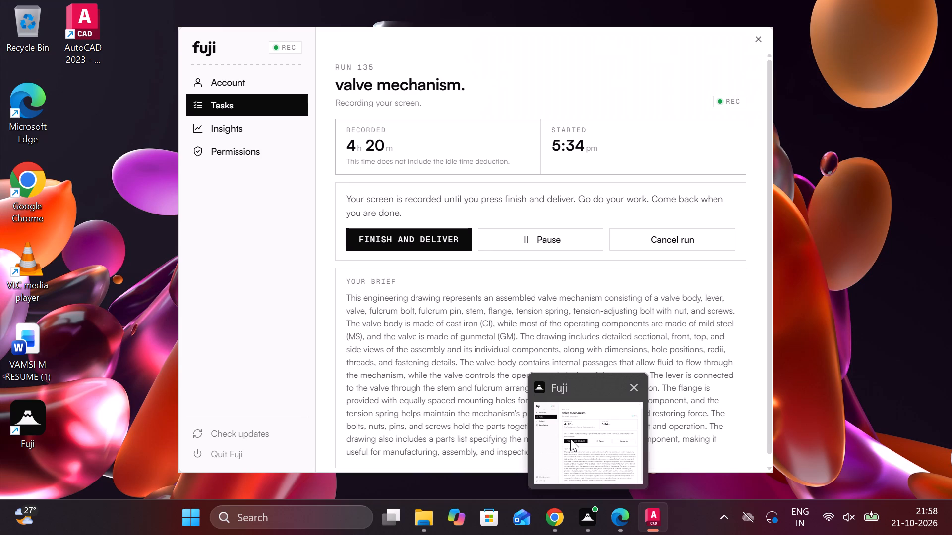
type("MT")
key("space")
left_click(484, 190)
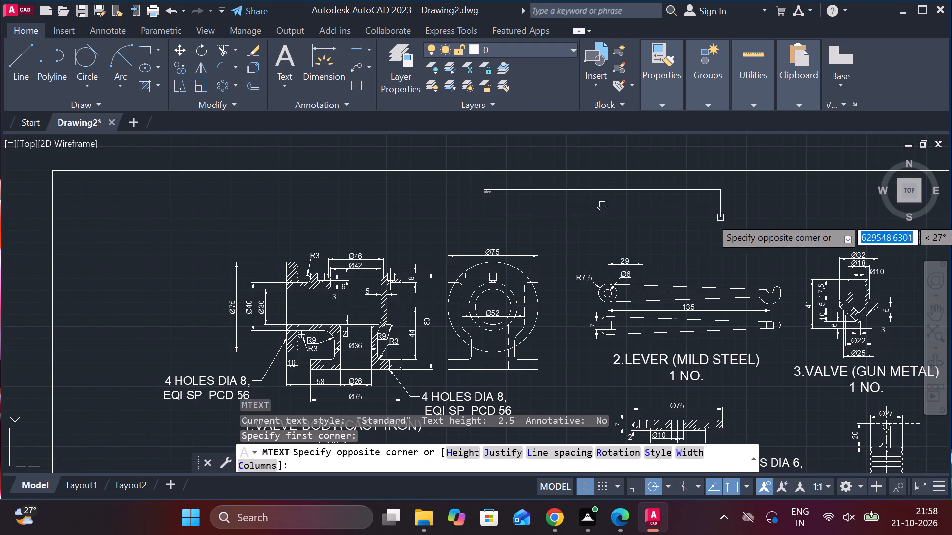
left_click(743, 217)
left_click(119, 69)
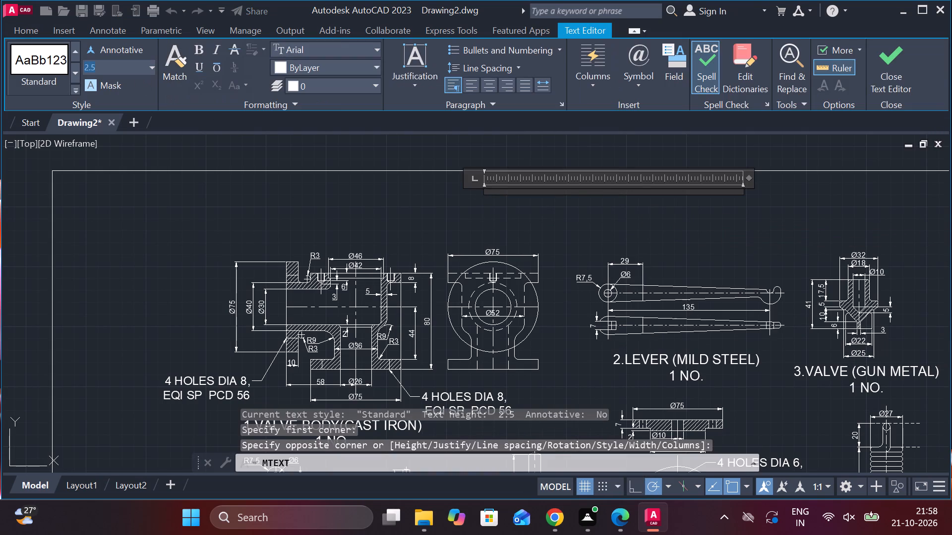
type("11")
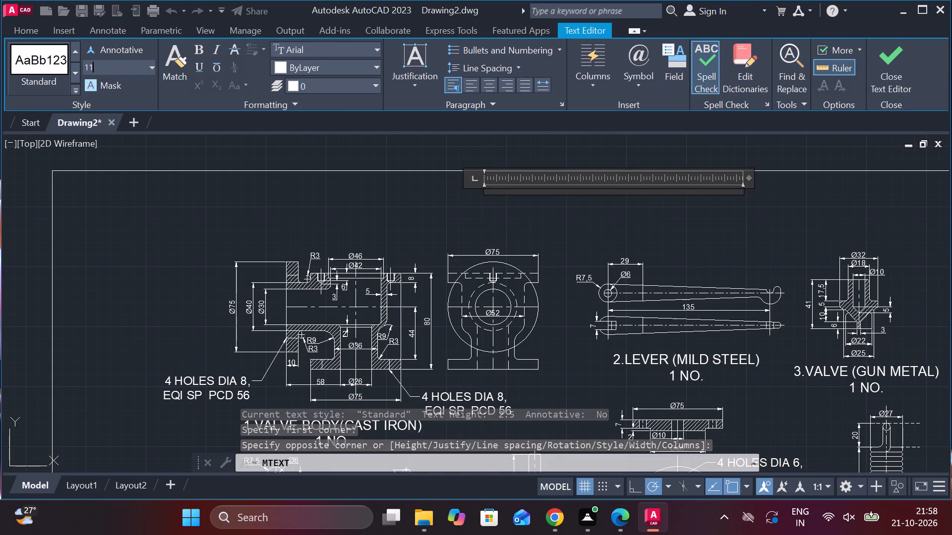
key("Return")
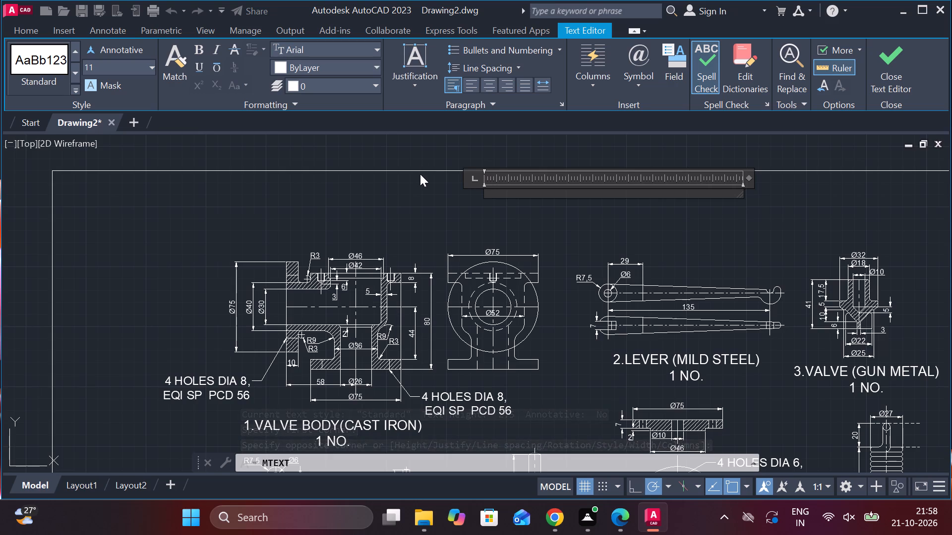
type("VALVE MECHANI")
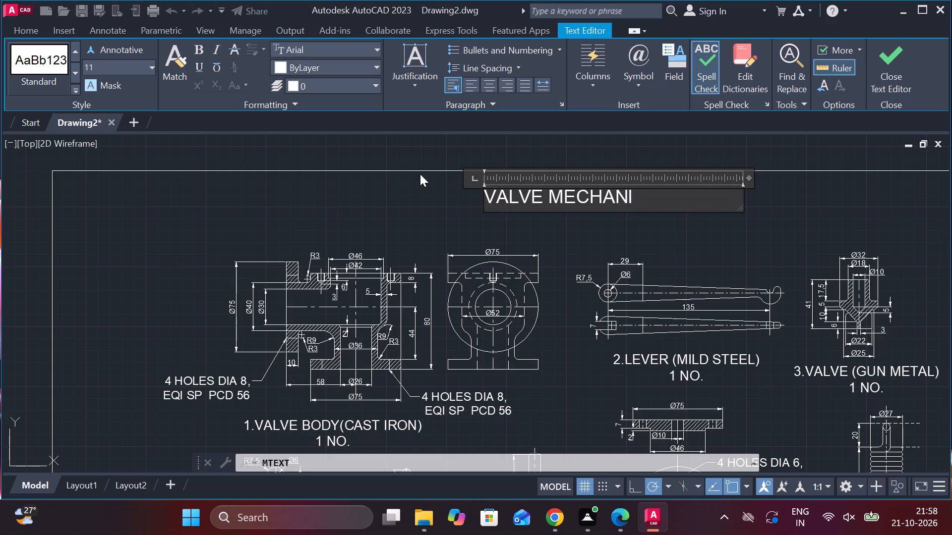
type("SM")
left_click(901, 49)
Set the text height of the VALVE MECHANISM title to 15.
scroll(606, 253, "down", 2)
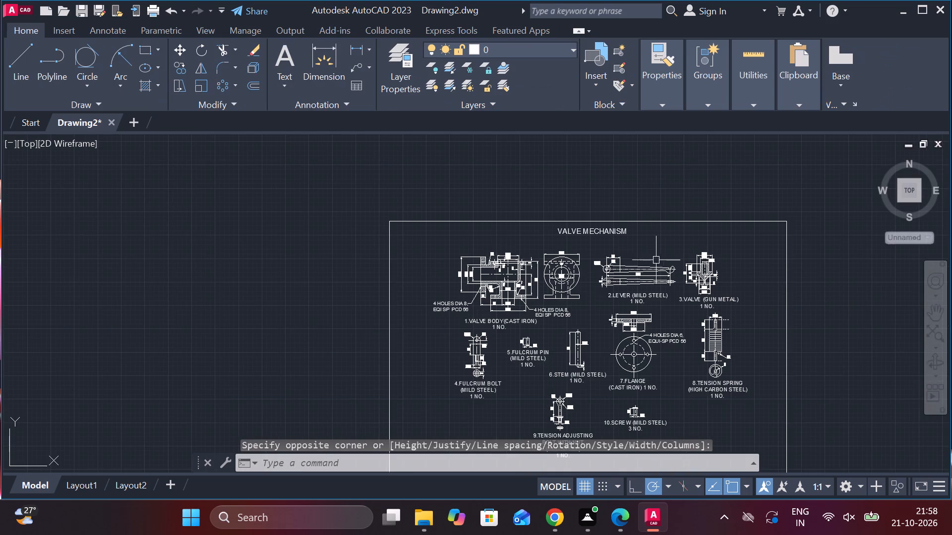
middle_click_drag(656, 260, 602, 228)
scroll(558, 214, "up", 1)
double_click(536, 194)
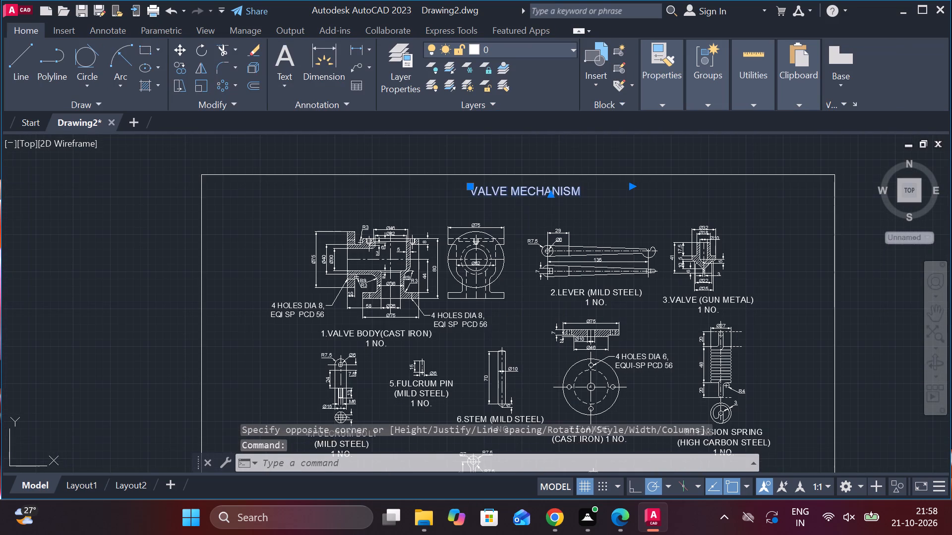
scroll(536, 194, "up", 3)
left_click_drag(712, 195, 268, 188)
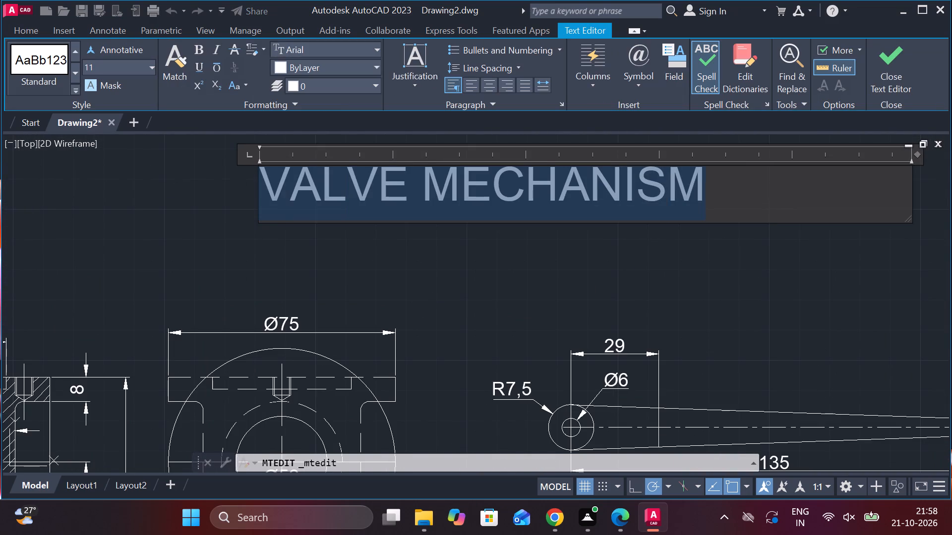
left_click_drag(268, 188, 263, 187)
left_click(108, 71)
type("15")
key("Return")
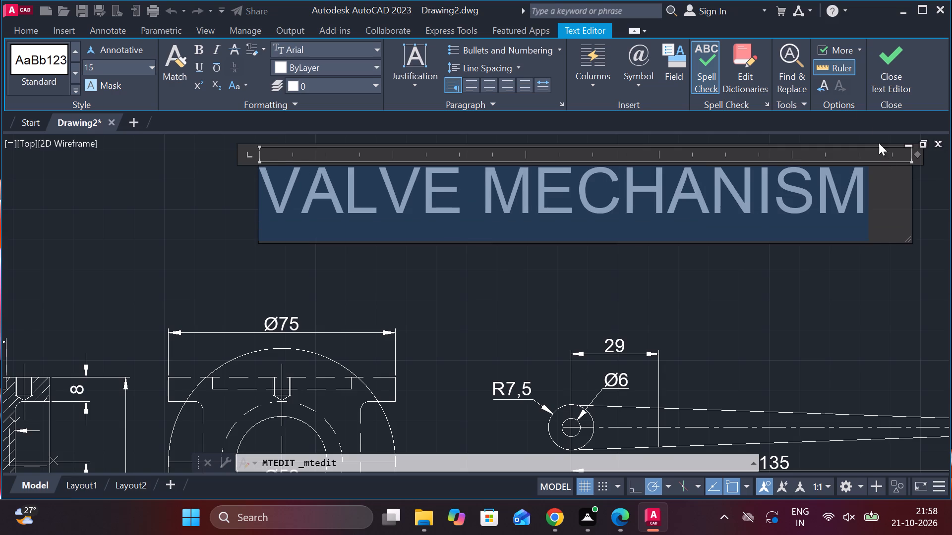
left_click(881, 83)
Save the drawing in Documents under the file name VALVE MECHANISM.
scroll(821, 214, "down", 2)
scroll(713, 209, "down", 2)
middle_click_drag(749, 234, 663, 194)
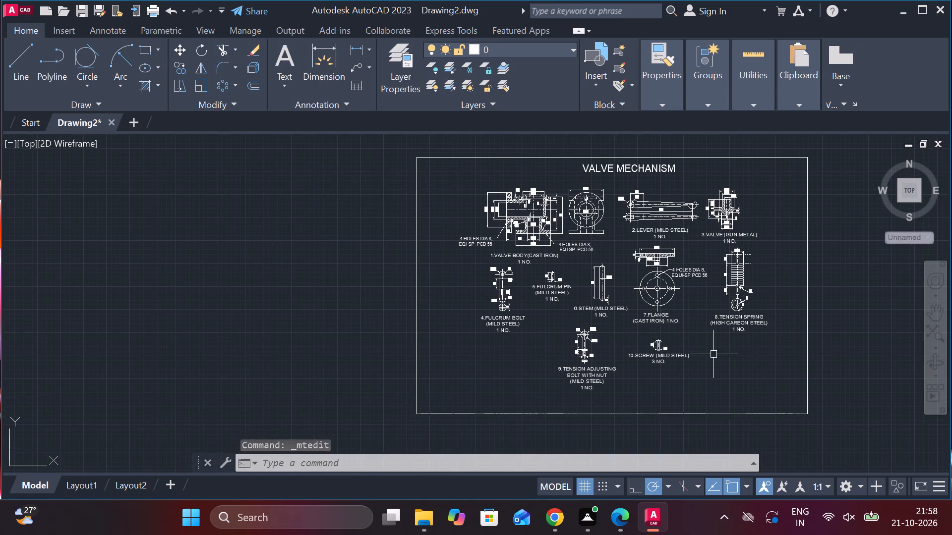
key("ctrl+s")
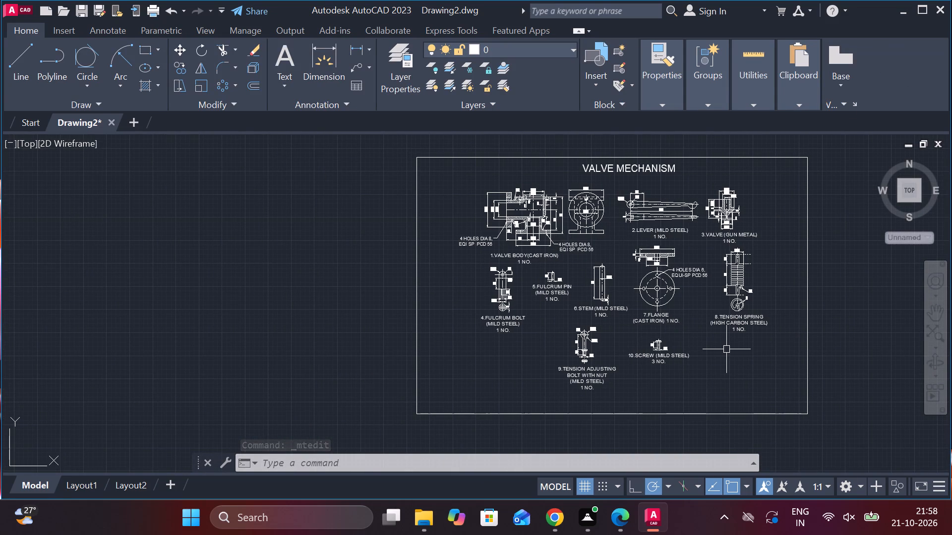
key("c")
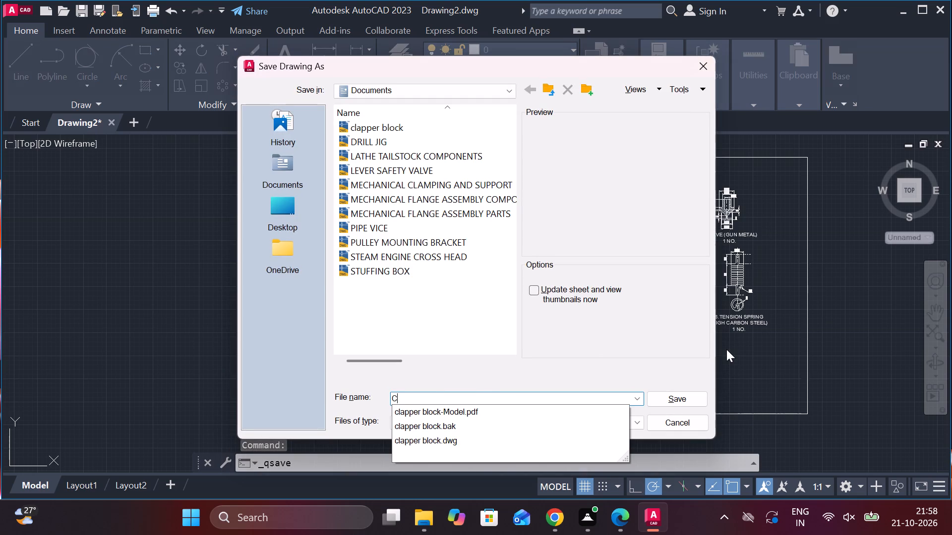
key("BackSpace")
type("VALVE MECHANISM")
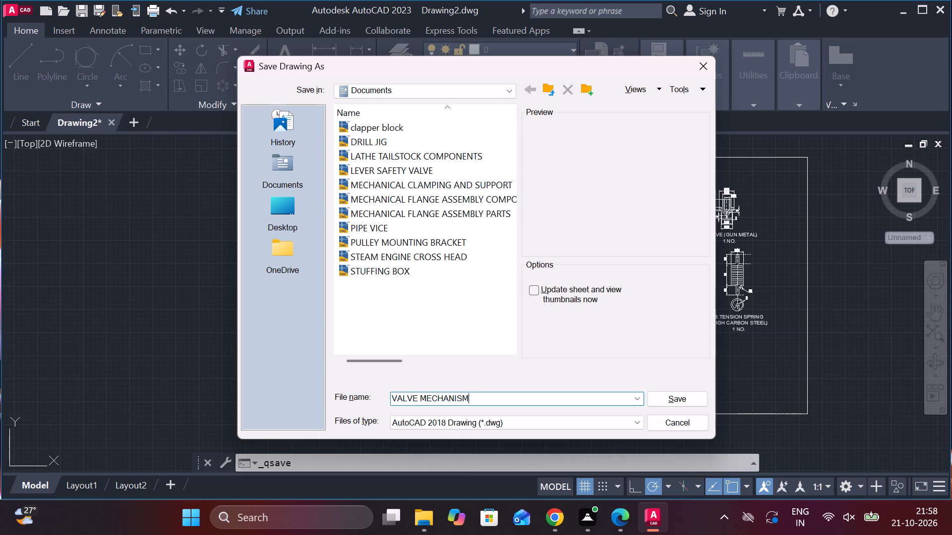
left_click(680, 394)
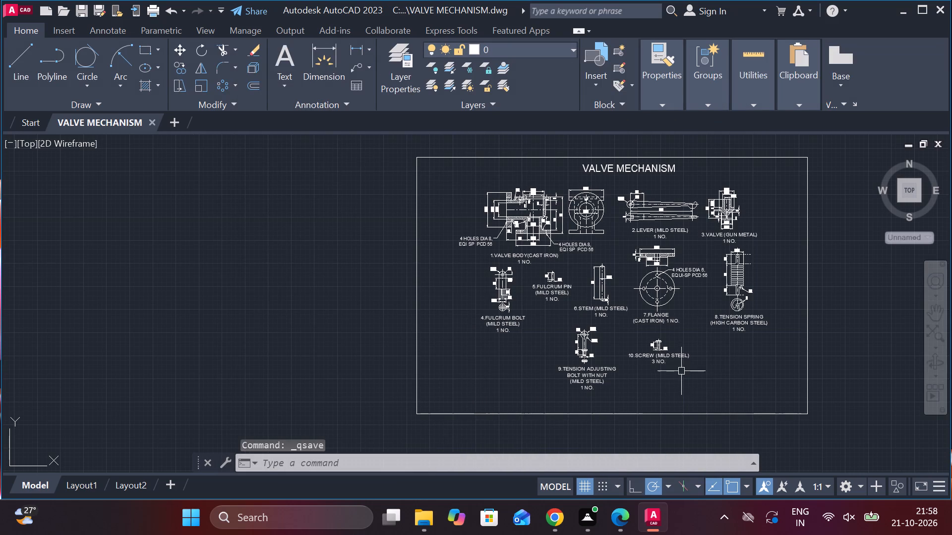
Turn off the log file with the LOGFILEOFF command.
middle_click_drag(677, 366, 481, 332)
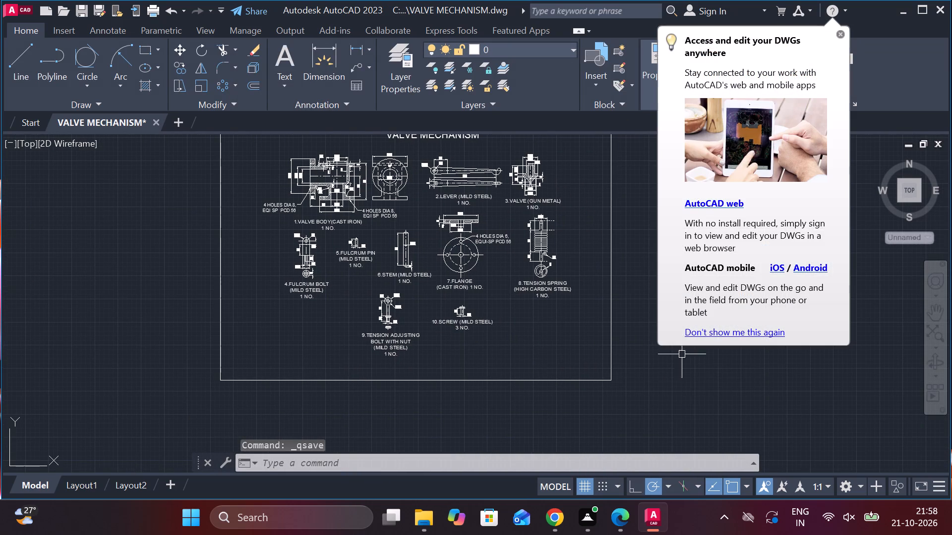
type("LOG")
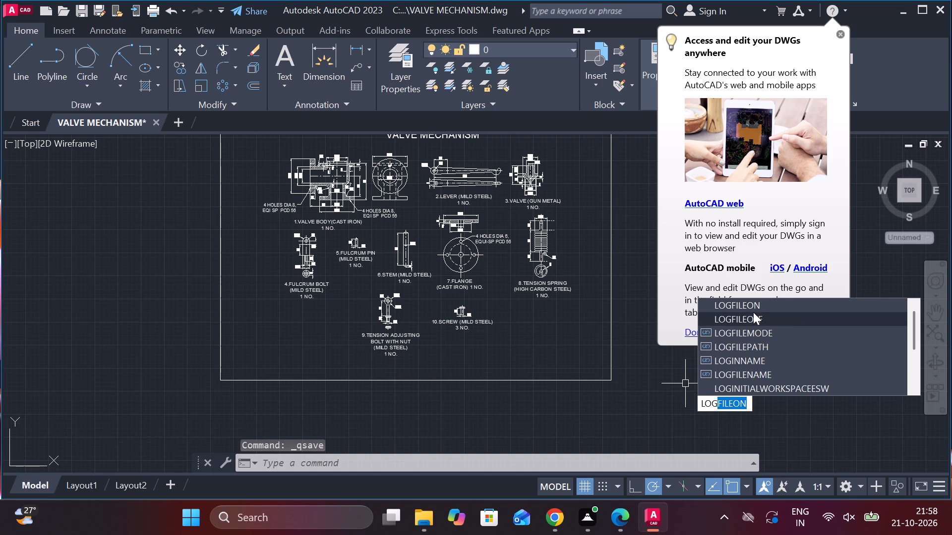
left_click(755, 319)
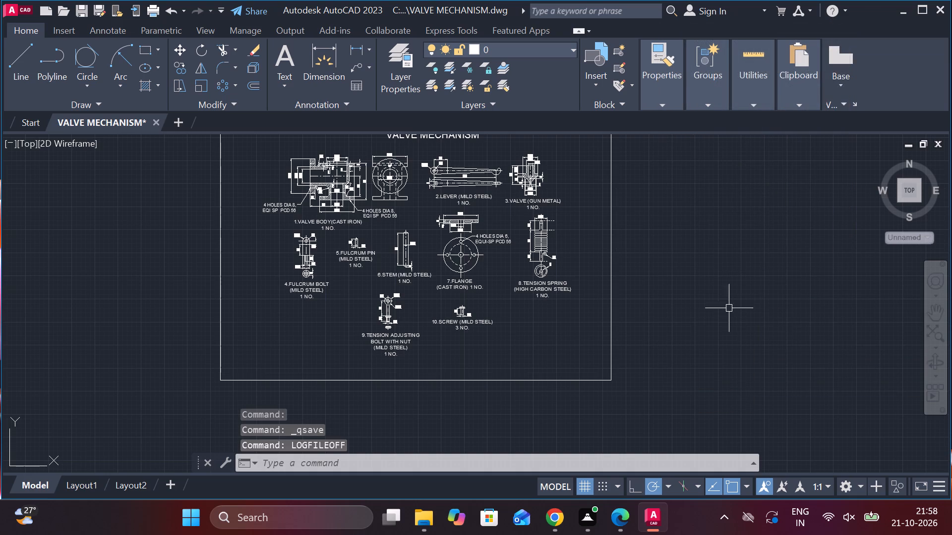
Save the VALVE MECHANISM drawing again.
key("ctrl+s")
Set up a plot of the model with the DWG To PDF.pc3 plotter and landscape orientation.
type("PLOT")
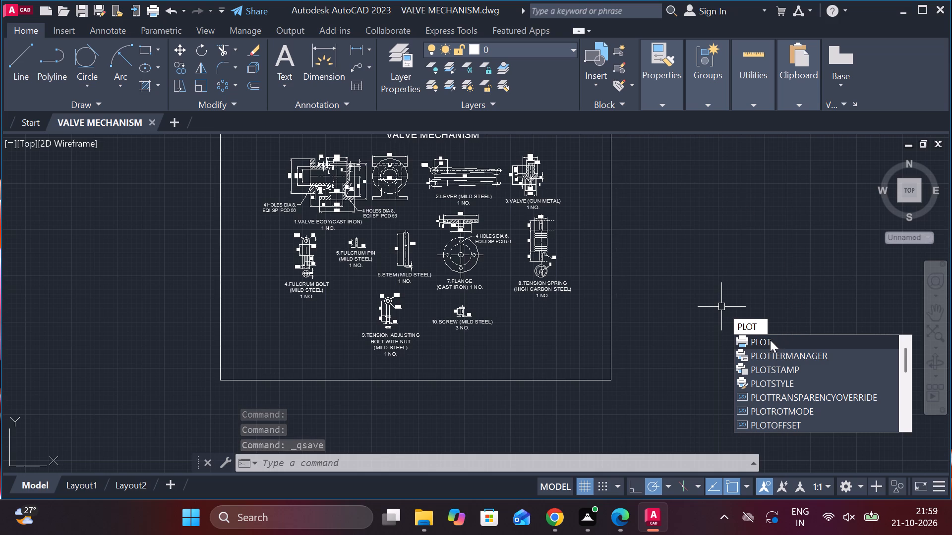
left_click(770, 340)
left_click(371, 155)
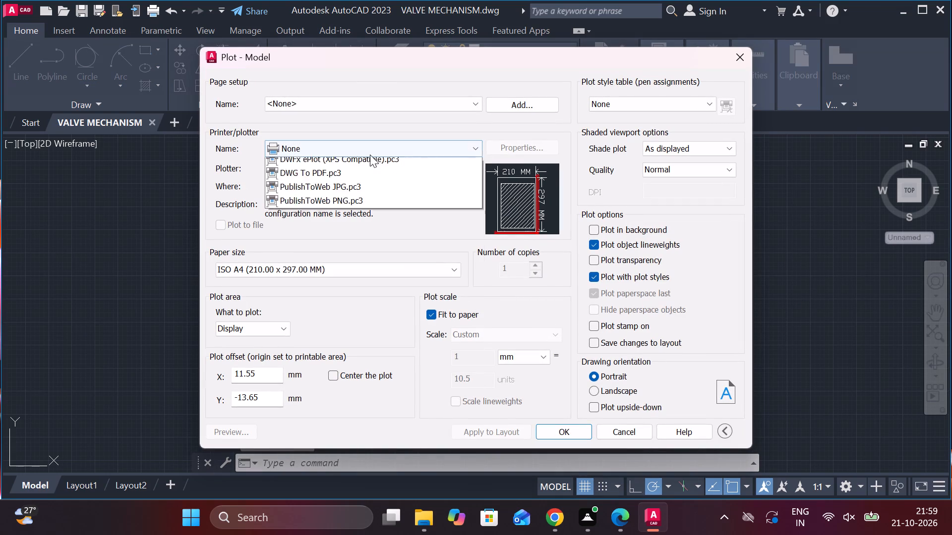
left_click(319, 302)
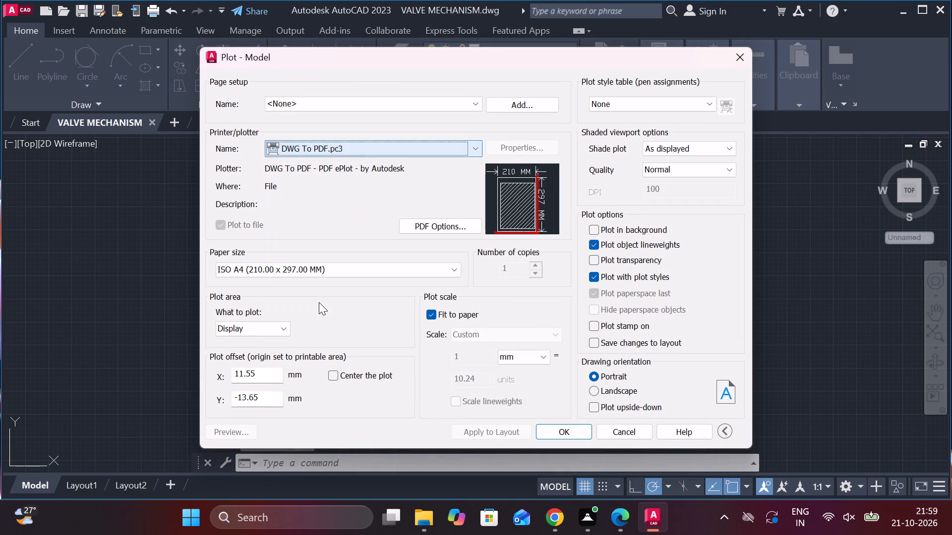
left_click(590, 392)
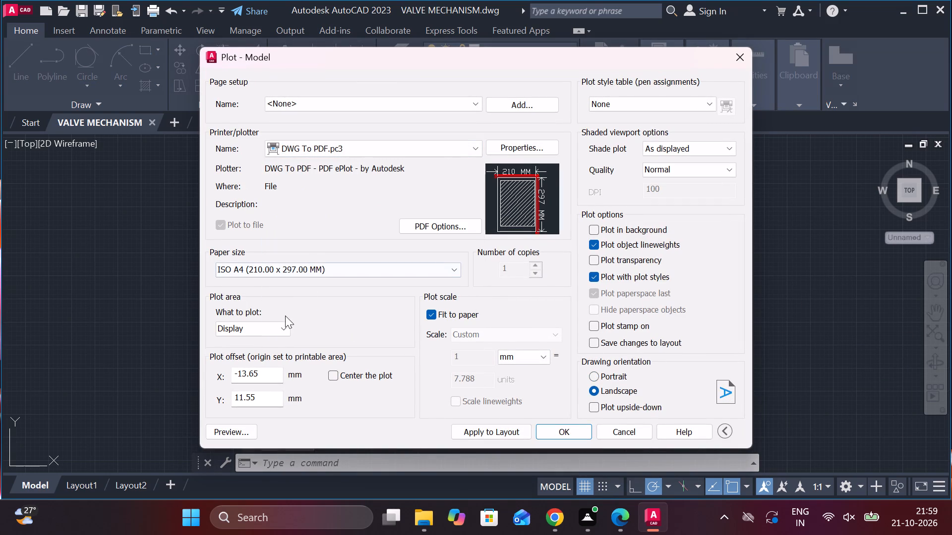
Define the plot area as a window enclosing the whole bordered VALVE MECHANISM sheet, with a margin around the border.
left_click(284, 327)
left_click(237, 371)
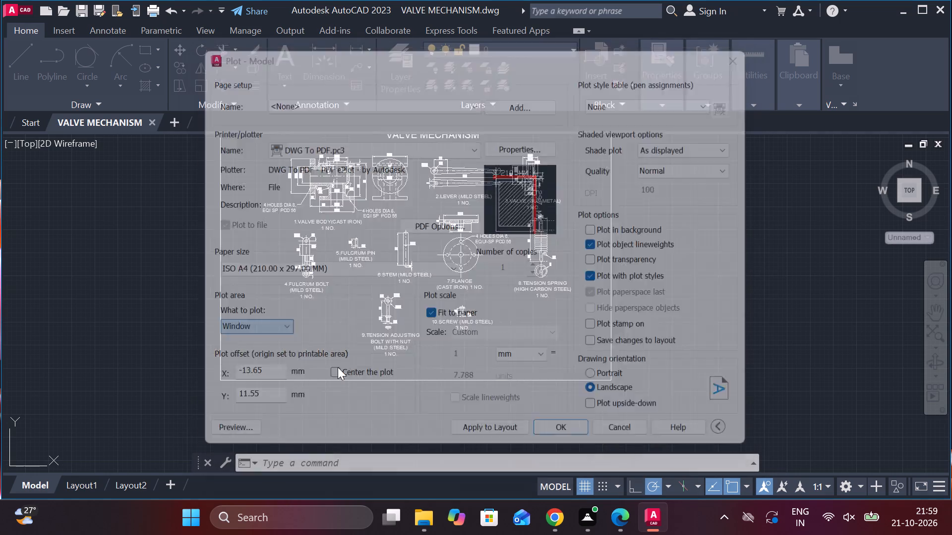
middle_click_drag(367, 331, 461, 364)
scroll(461, 363, "down", 1)
left_click(342, 214)
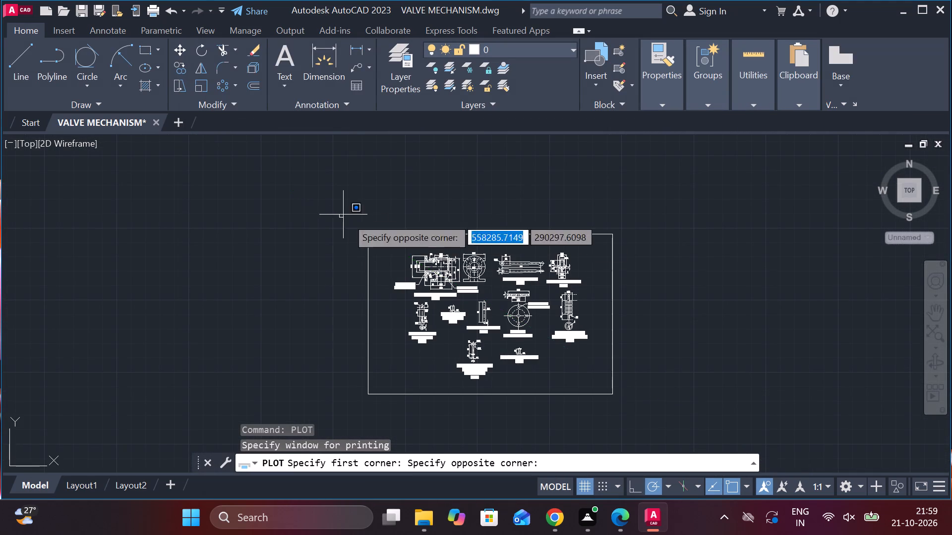
left_click(644, 407)
Plot the sheet to Documents as VALVE MECHANISM-Model.pdf and look over the resulting PDF.
left_click(566, 429)
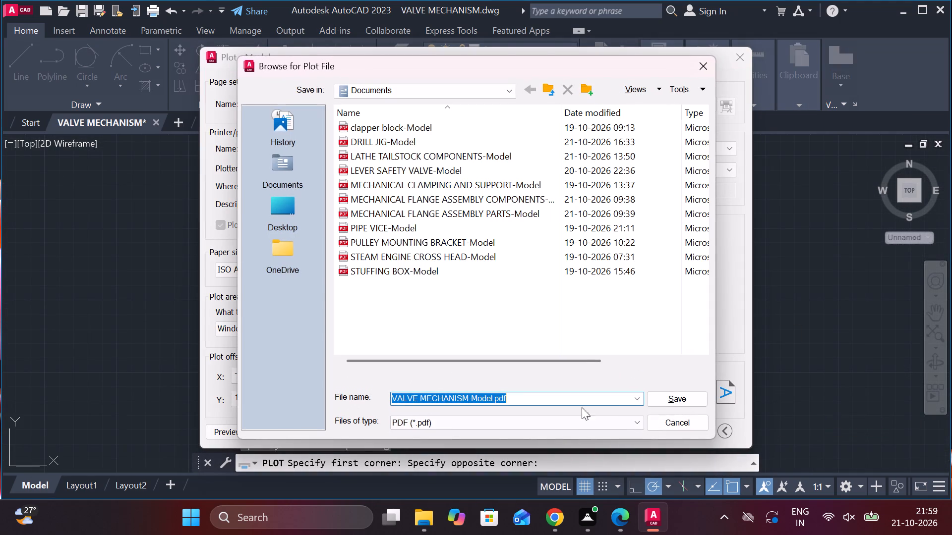
left_click(669, 403)
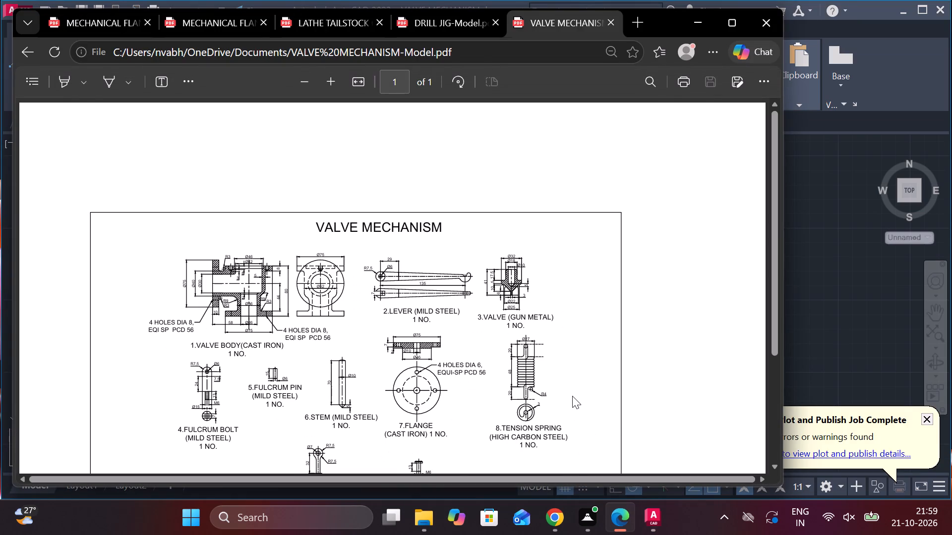
scroll(568, 387, "down", 1)
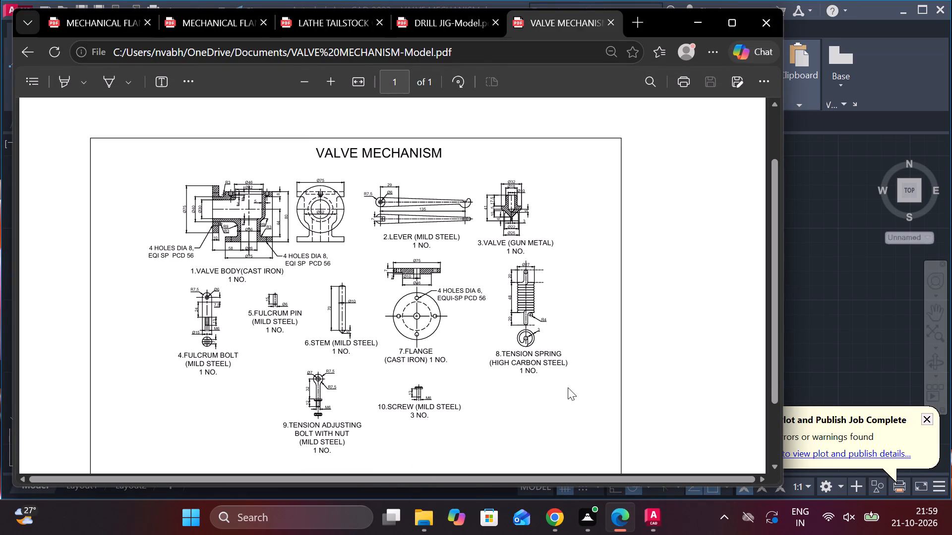